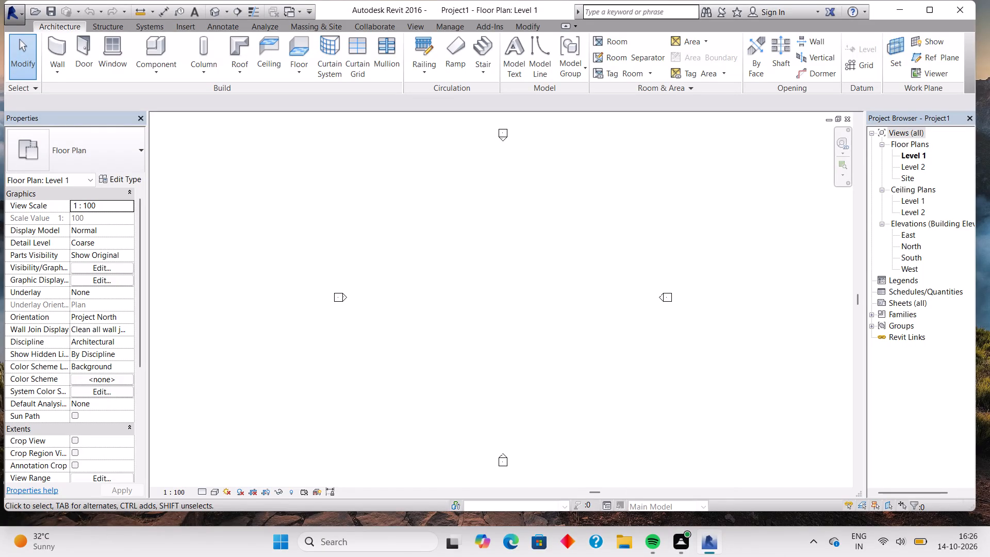
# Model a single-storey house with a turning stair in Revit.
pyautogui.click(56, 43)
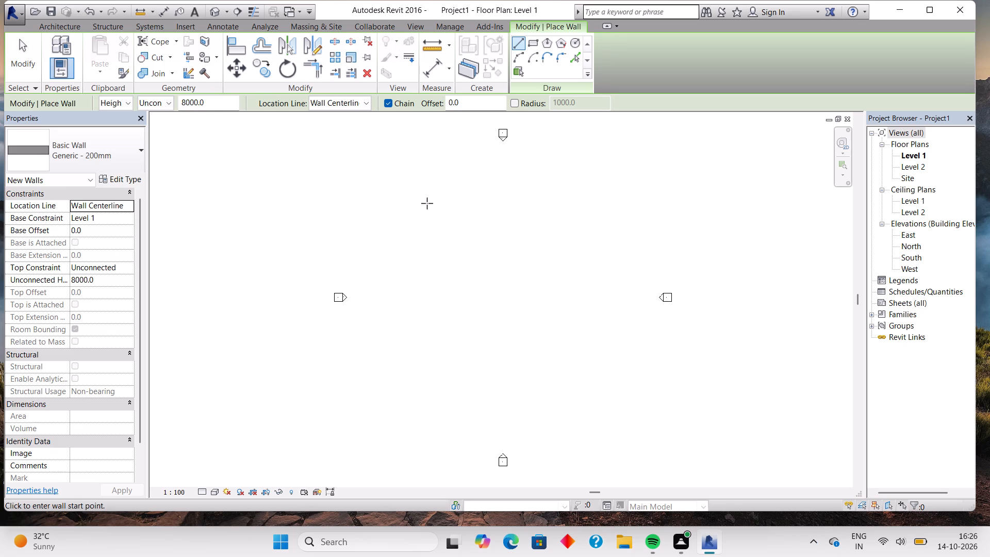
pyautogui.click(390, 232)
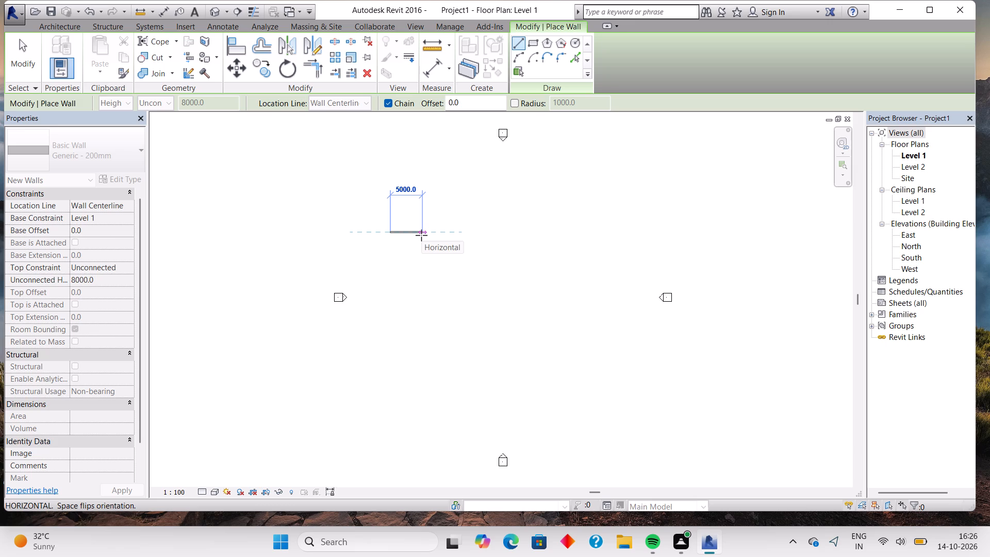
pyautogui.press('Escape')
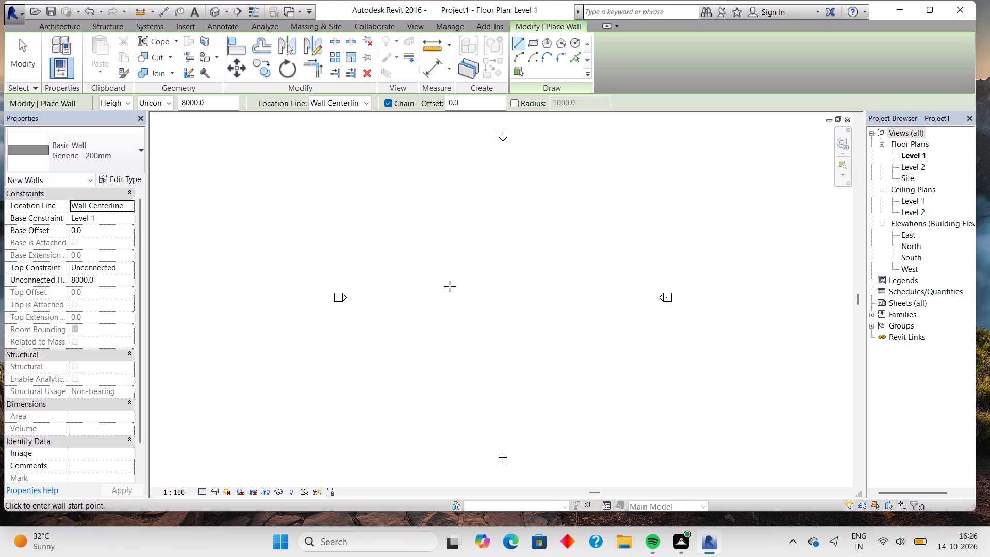
# Set the project's length units to feet and fractional inches.
pyautogui.write('UN')
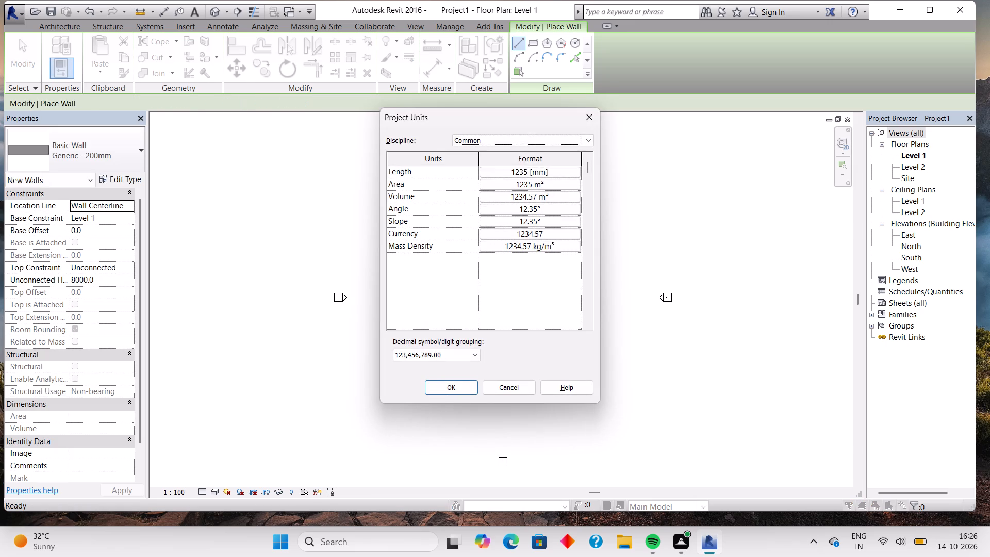
pyautogui.click(554, 170)
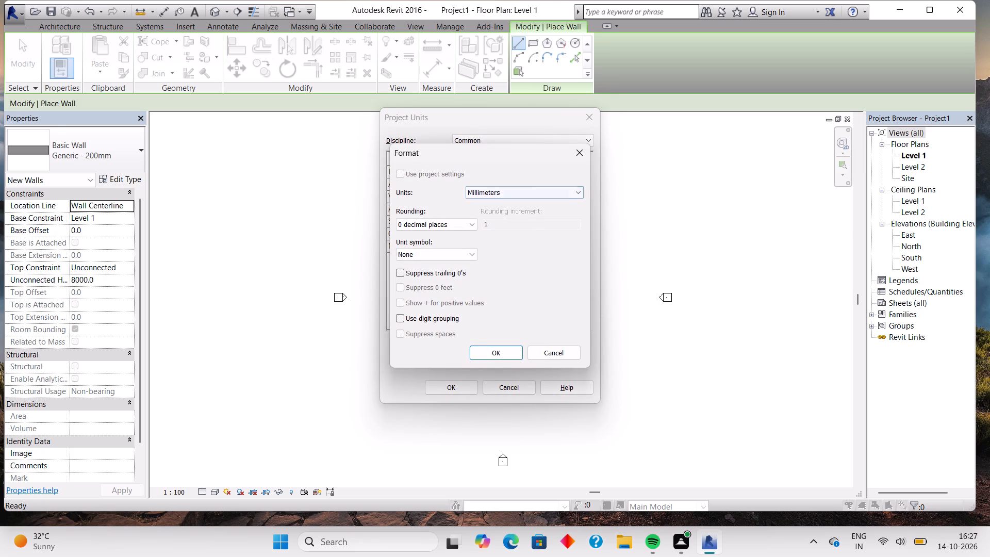
pyautogui.click(550, 192)
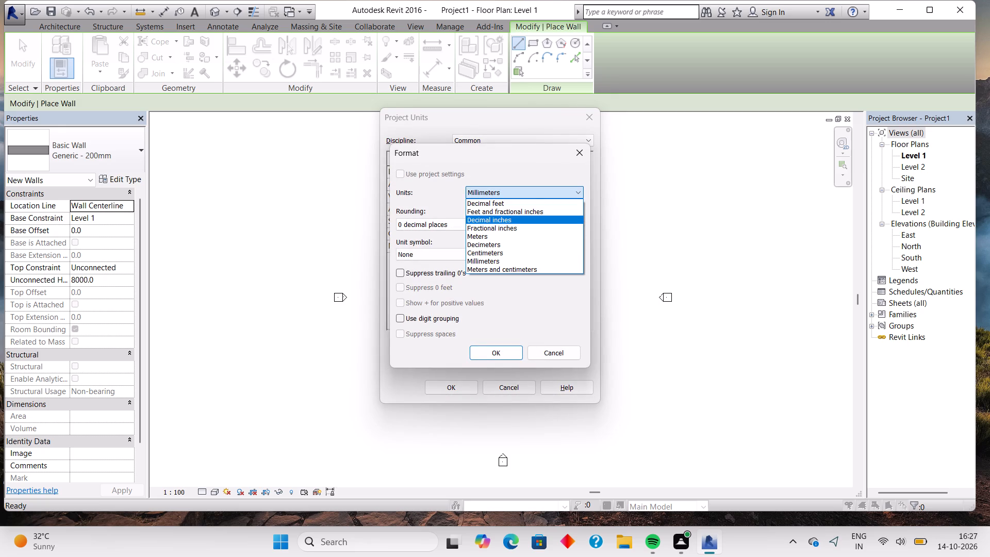
pyautogui.click(553, 207)
pyautogui.click(497, 352)
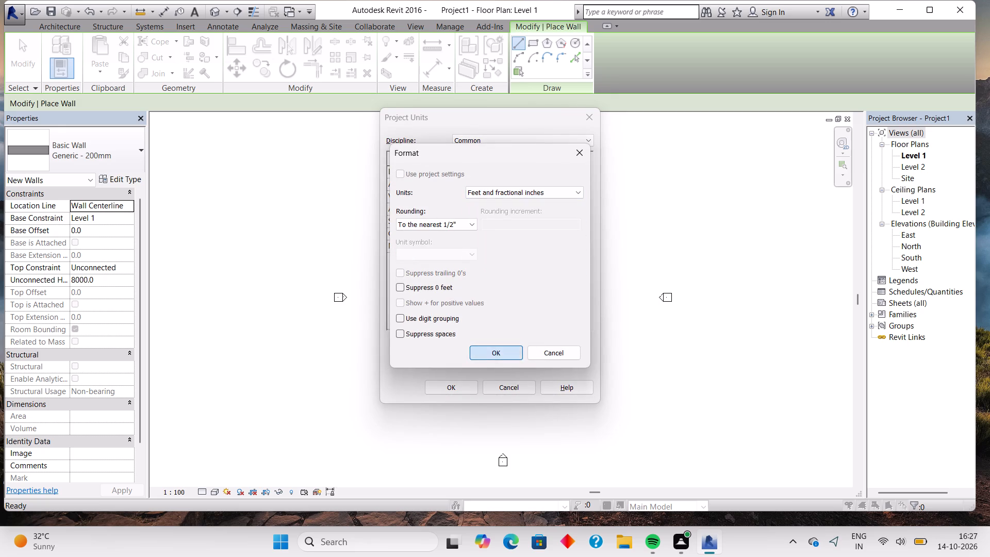
pyautogui.click(472, 386)
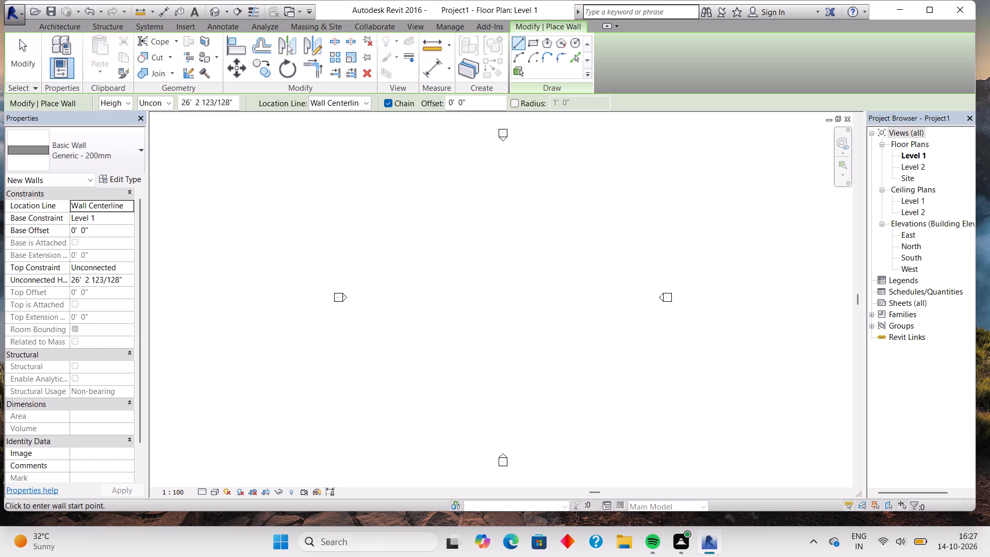
# Draw a closed rectangle of Generic - 200mm walls on Level 1, 25 ft wide and 40 ft long.
pyautogui.click(416, 231)
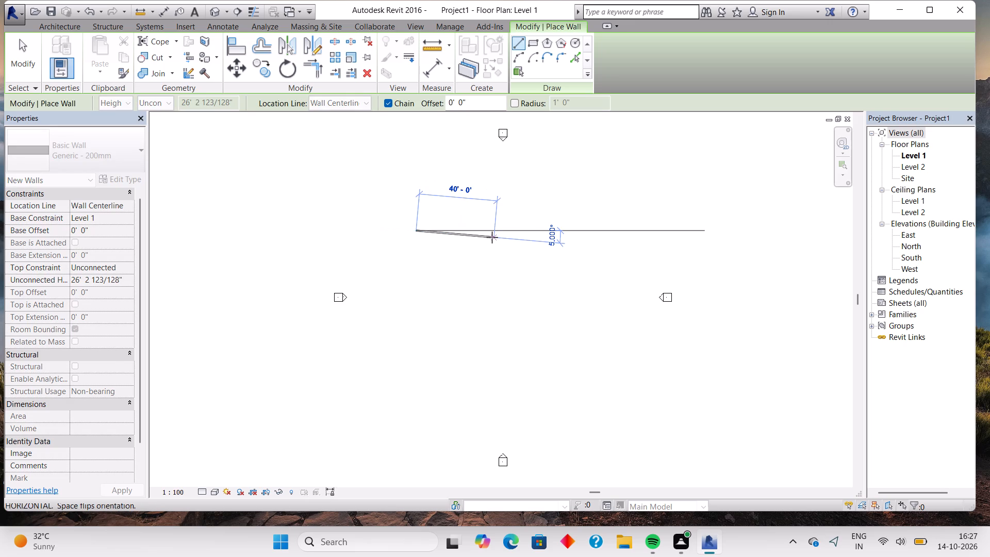
pyautogui.write('25')
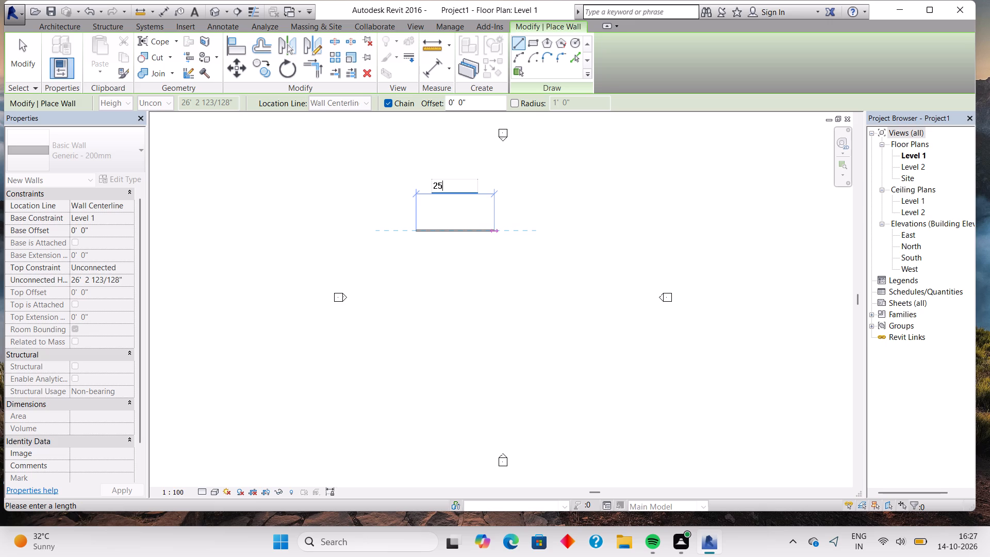
pyautogui.press('Return')
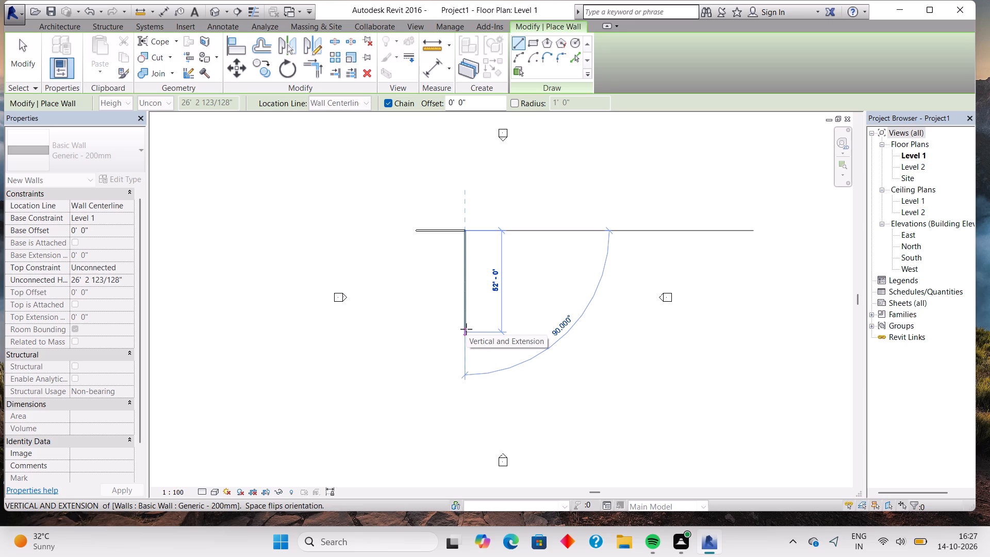
pyautogui.write('40')
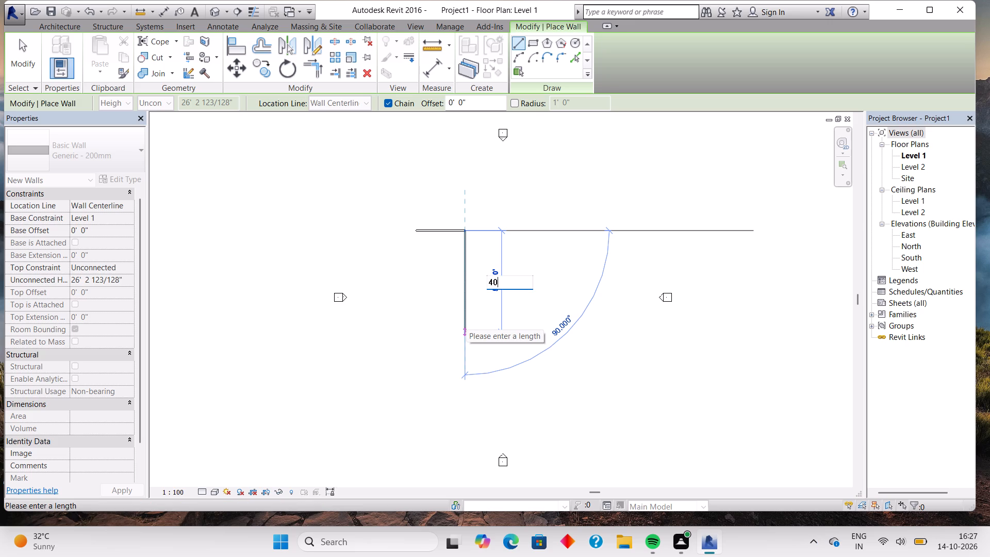
pyautogui.press('Return')
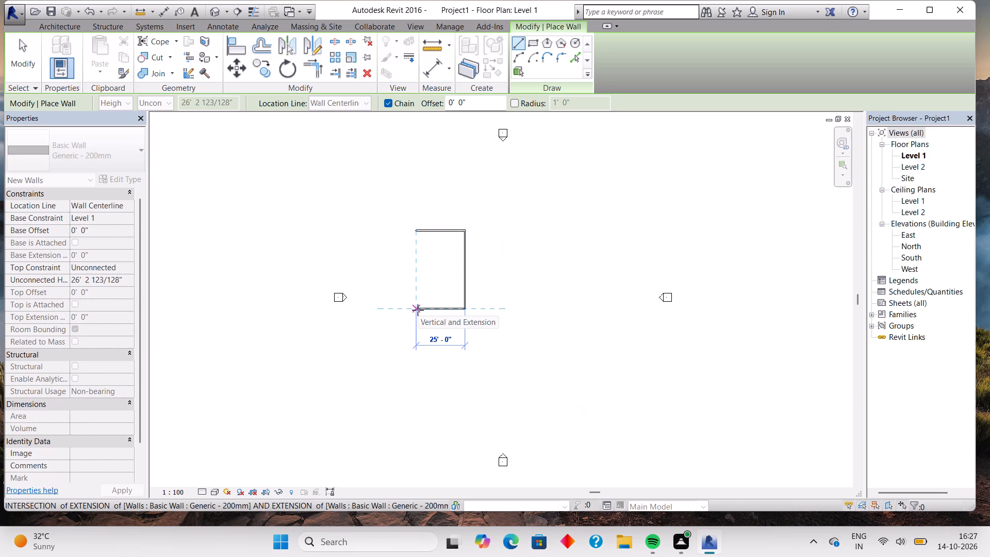
pyautogui.write('25')
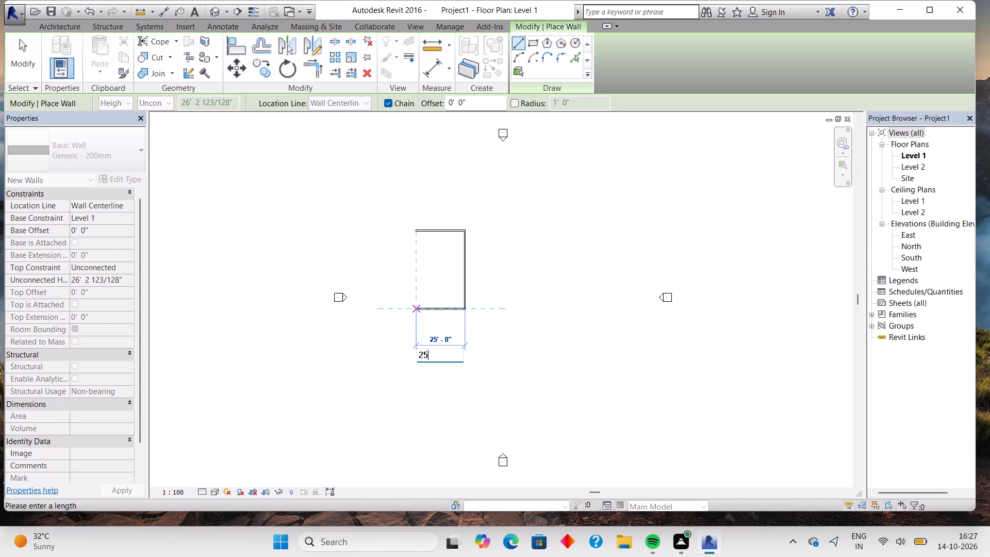
pyautogui.press('Return')
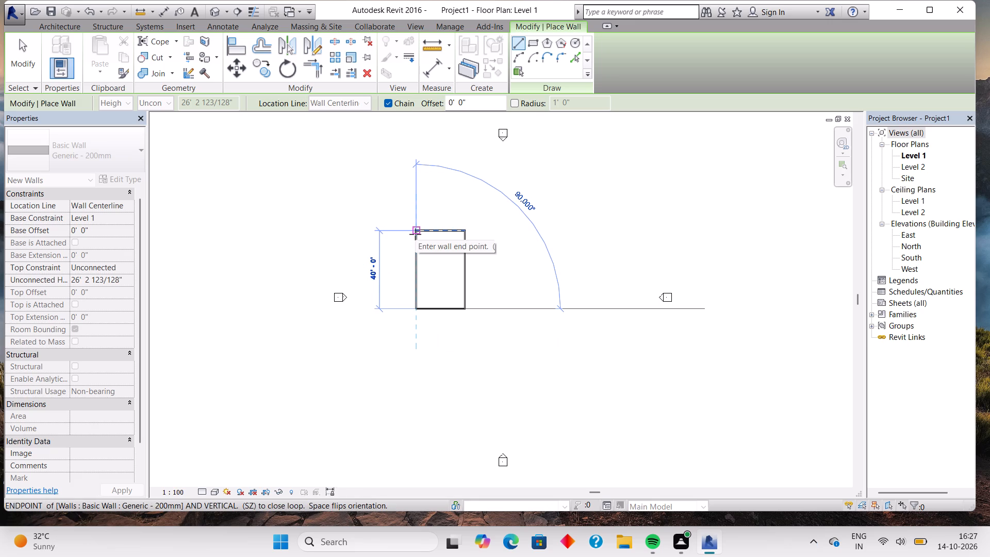
pyautogui.press('4')
pyautogui.press('0')
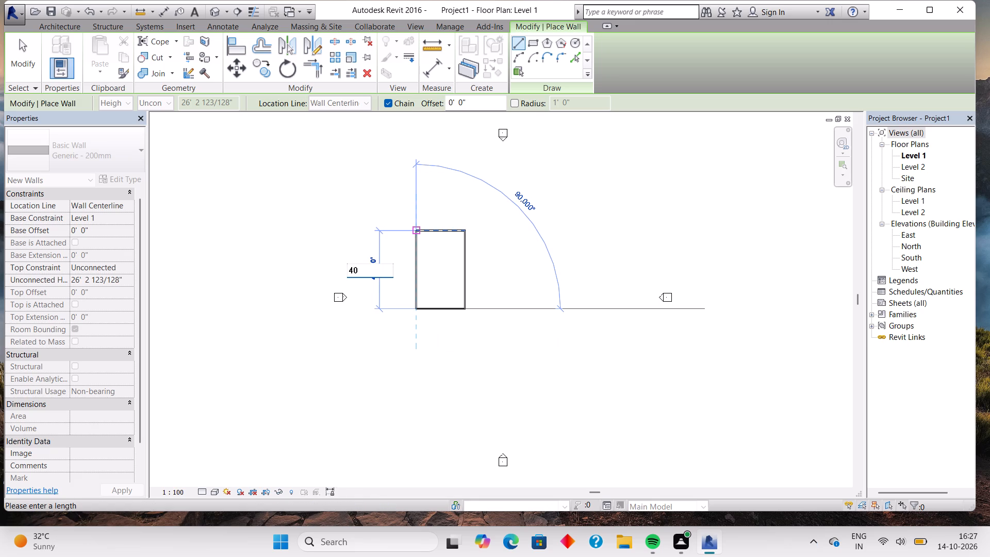
pyautogui.press('Return')
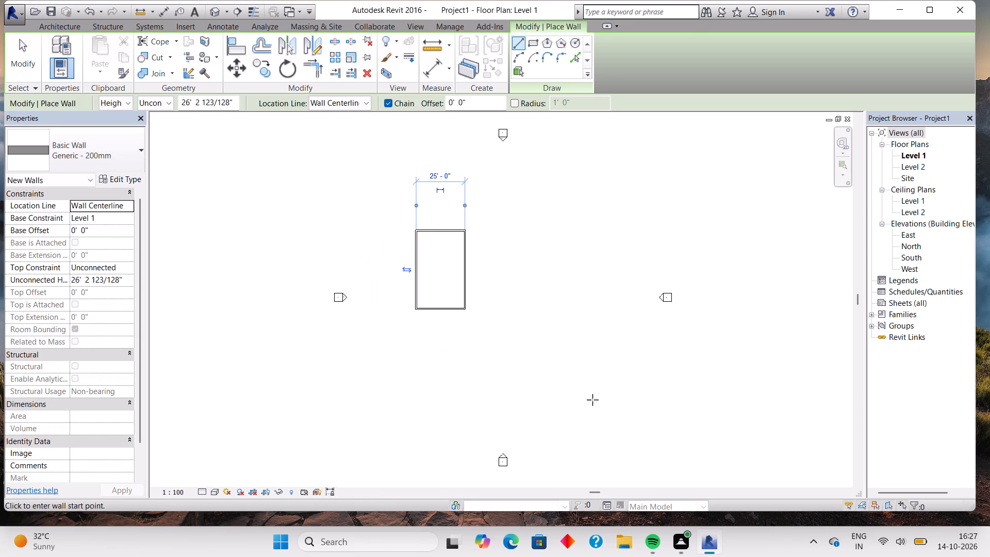
pyautogui.press('Escape')
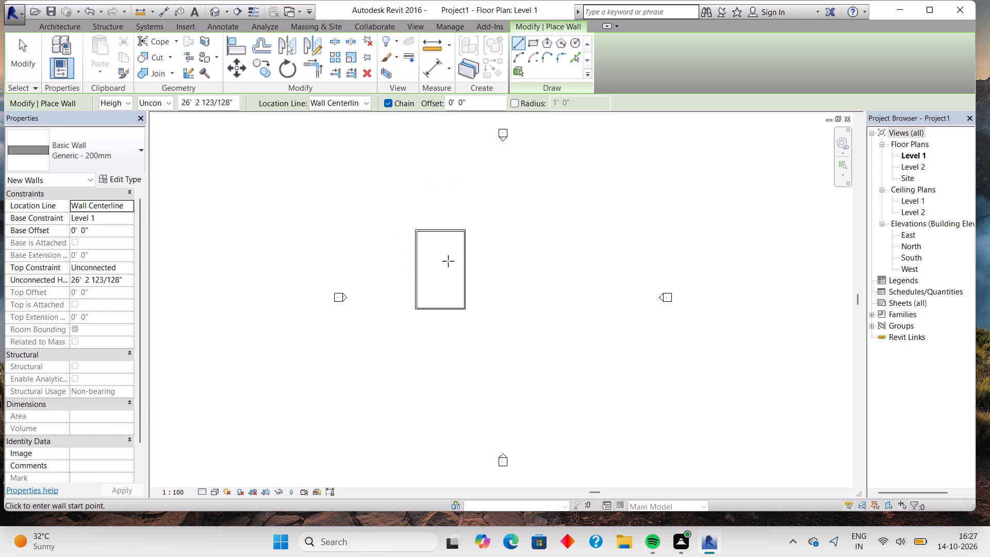
# Enclose a small room about 8 ft by 4 ft in the building's upper-left corner with two interior walls.
pyautogui.scroll(9, 448, 262)
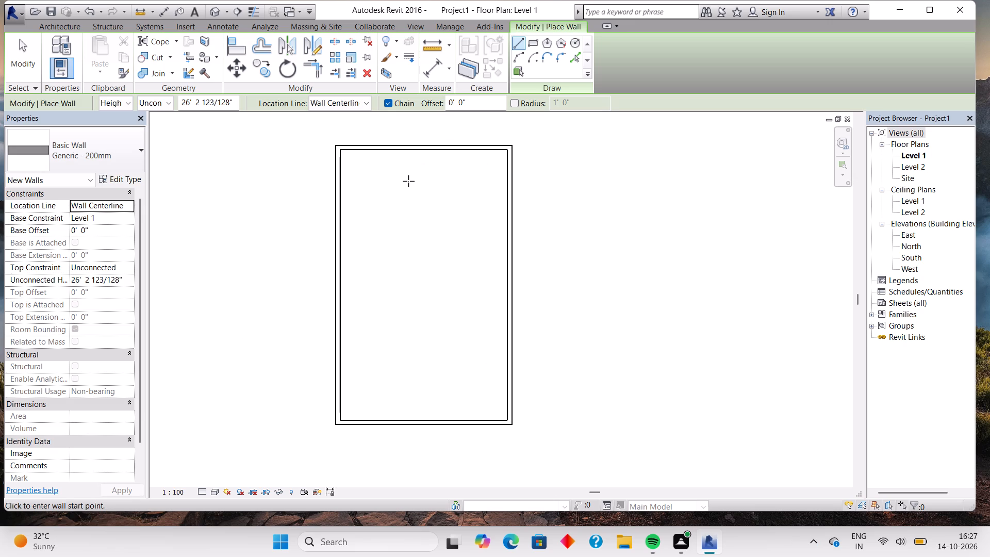
pyautogui.scroll(2, 407, 184)
pyautogui.scroll(-1, 407, 184)
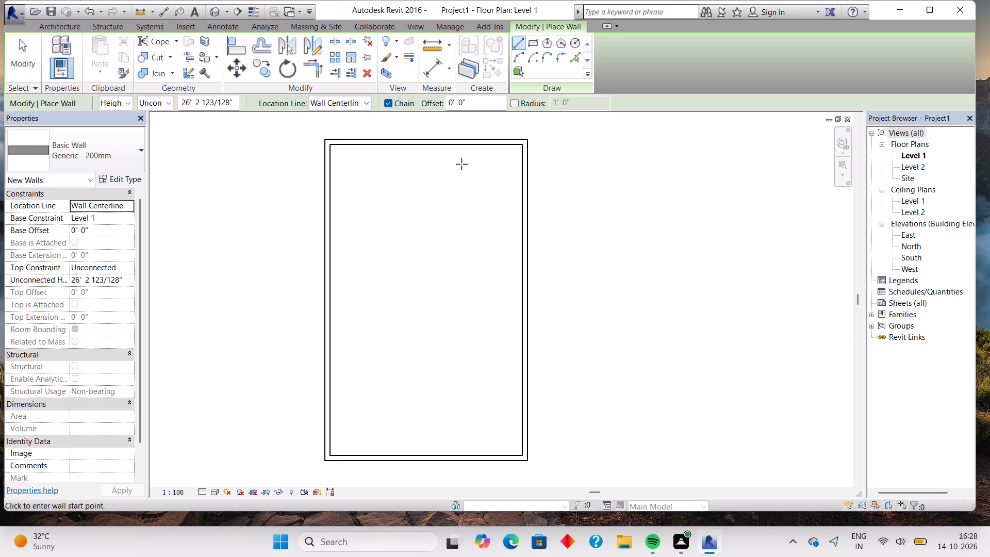
pyautogui.click(332, 173)
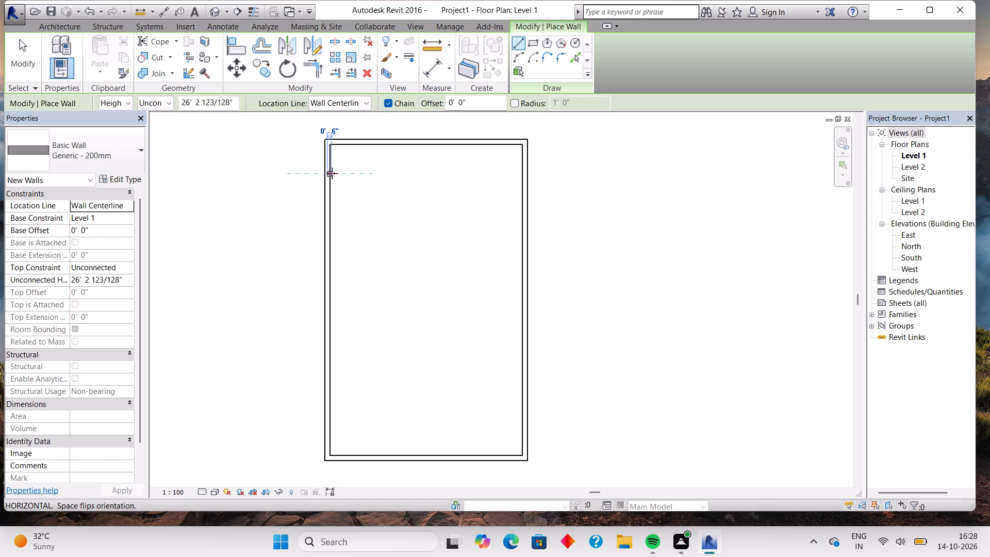
pyautogui.click(389, 178)
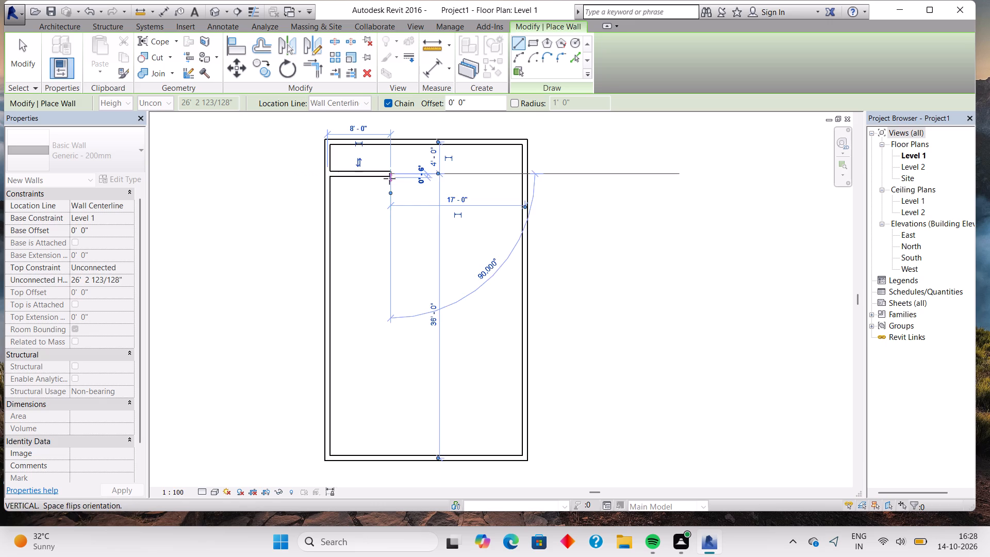
pyautogui.click(388, 149)
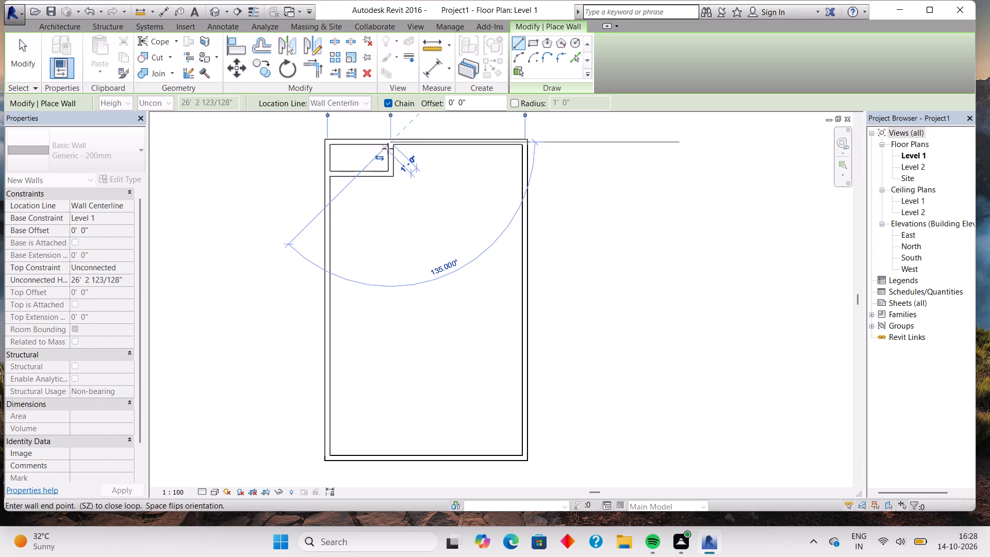
pyautogui.press('Escape')
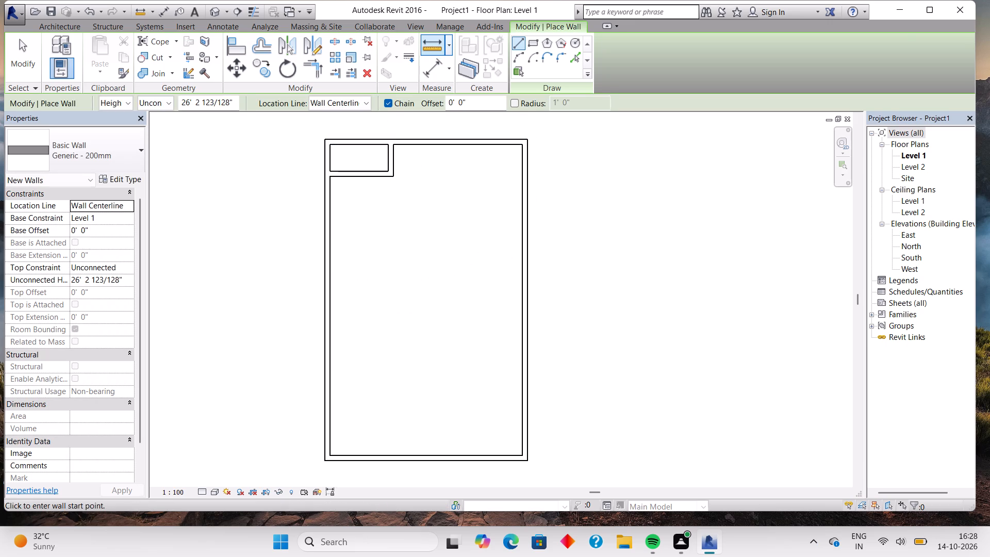
# Measure the small corner room's clear inside width between its wall faces.
pyautogui.click(435, 51)
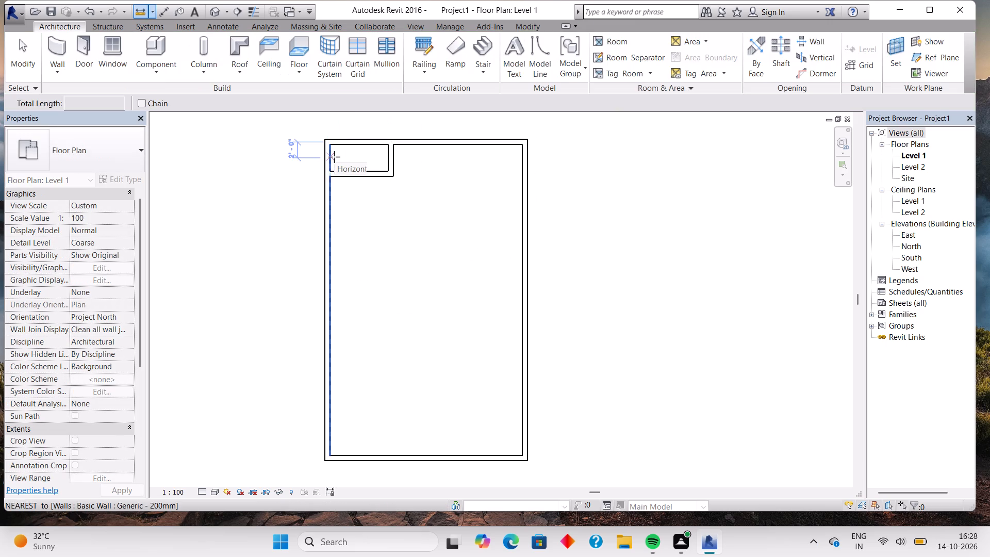
pyautogui.click(334, 157)
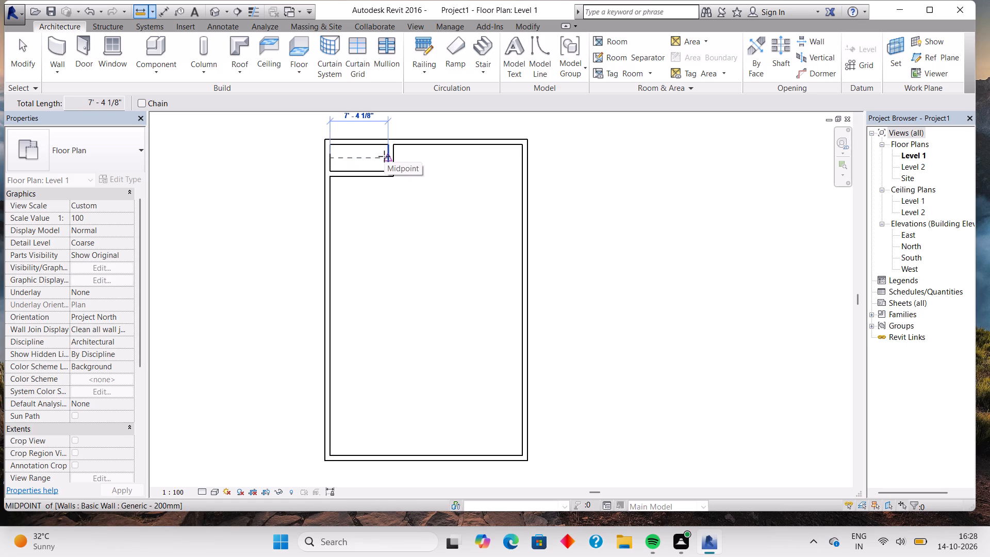
pyautogui.press('Escape')
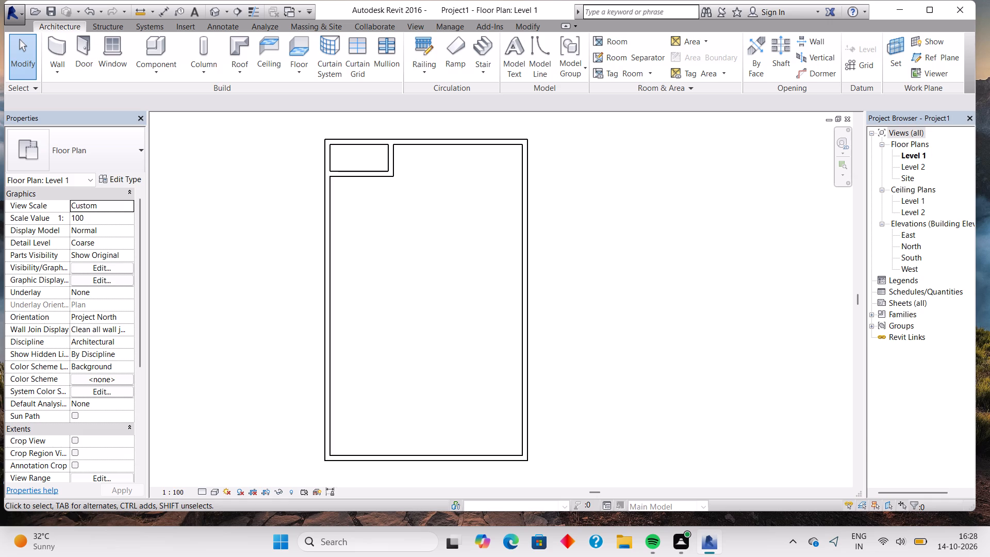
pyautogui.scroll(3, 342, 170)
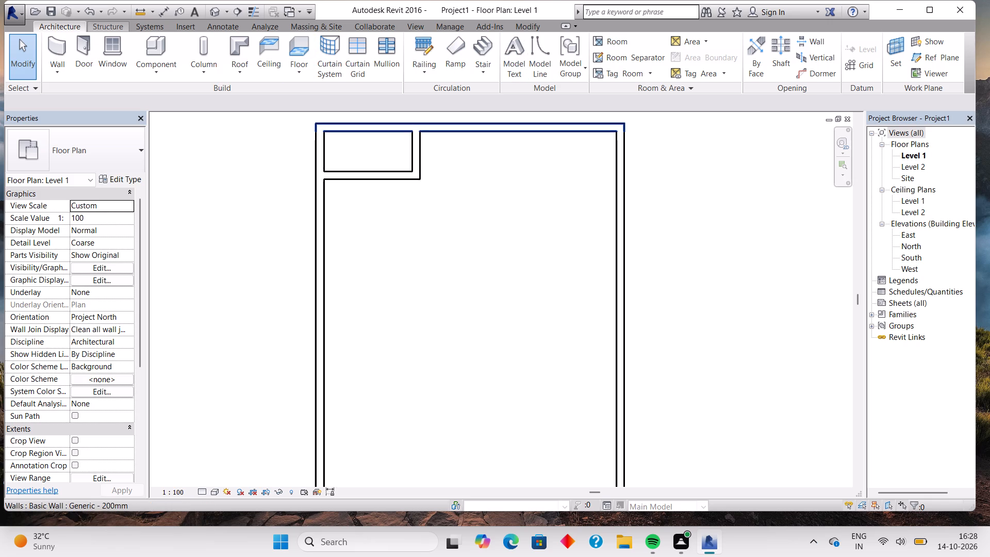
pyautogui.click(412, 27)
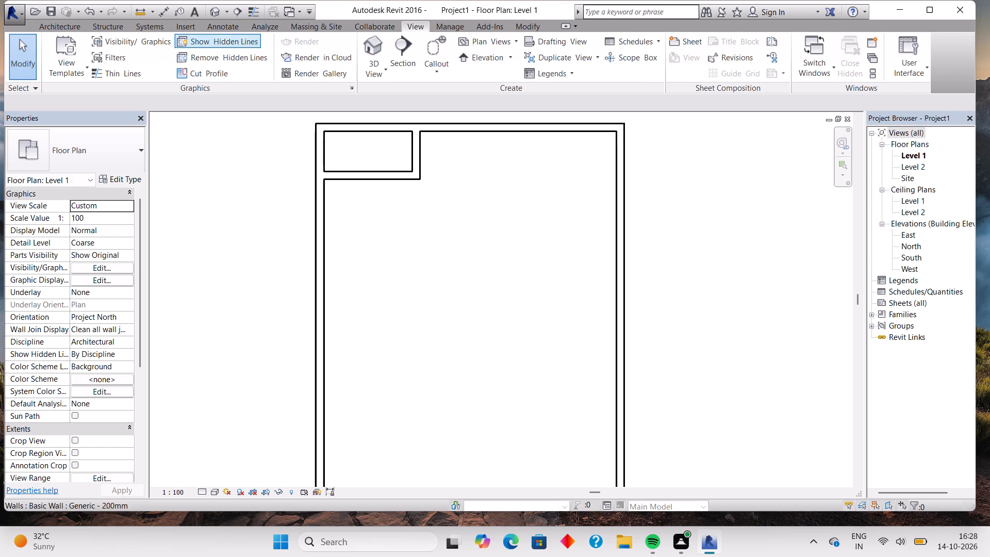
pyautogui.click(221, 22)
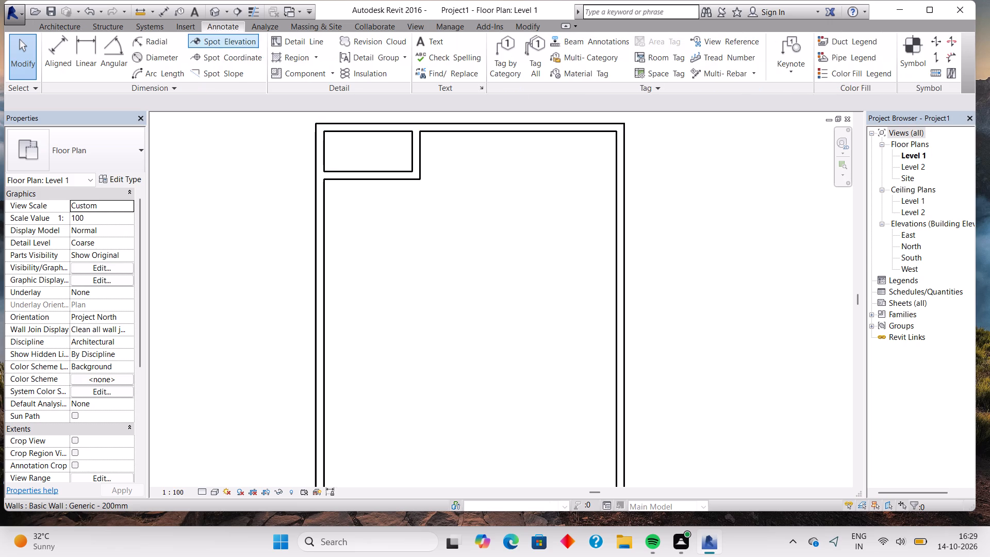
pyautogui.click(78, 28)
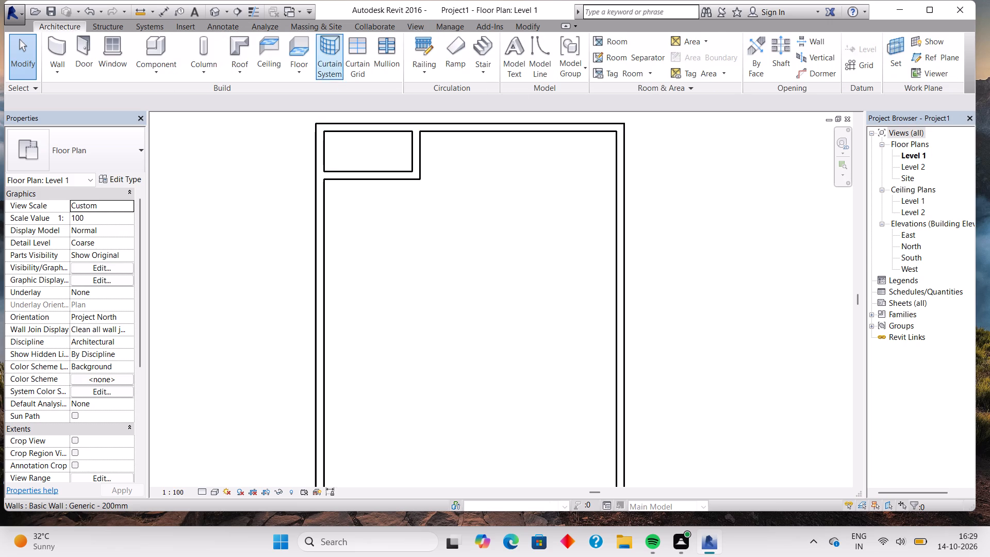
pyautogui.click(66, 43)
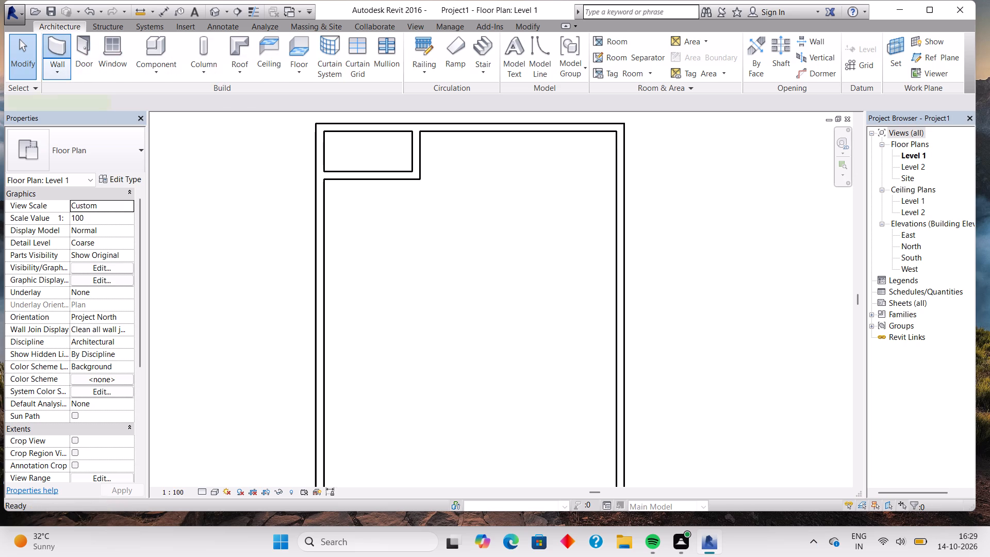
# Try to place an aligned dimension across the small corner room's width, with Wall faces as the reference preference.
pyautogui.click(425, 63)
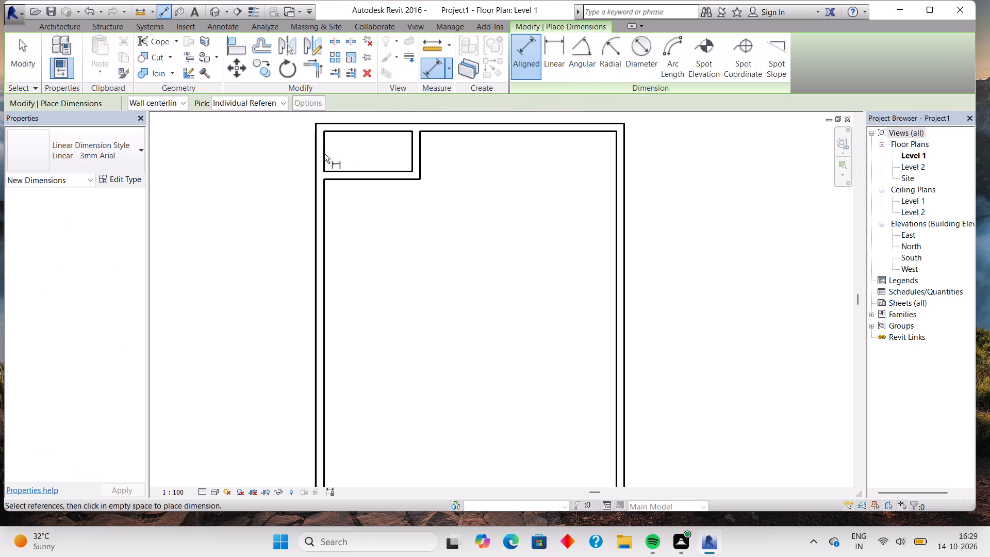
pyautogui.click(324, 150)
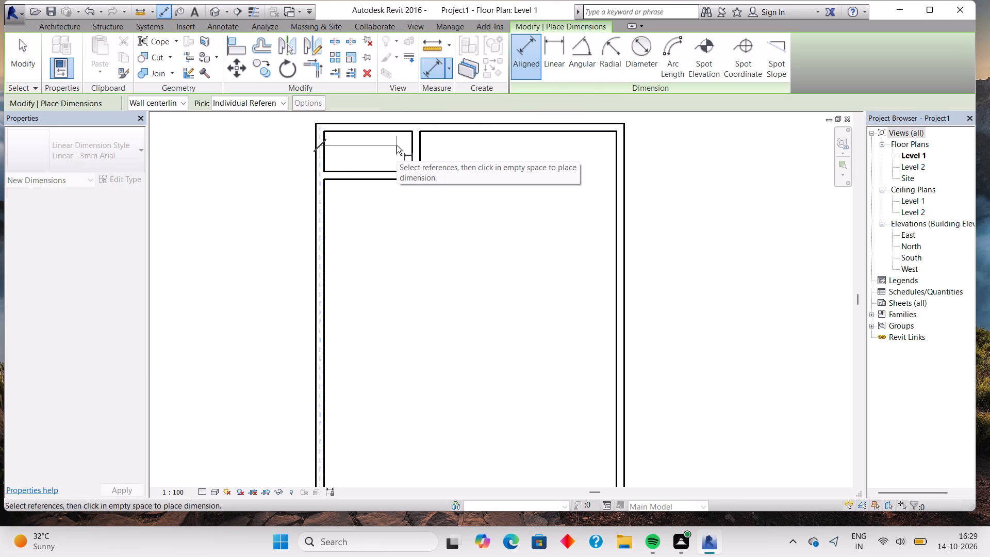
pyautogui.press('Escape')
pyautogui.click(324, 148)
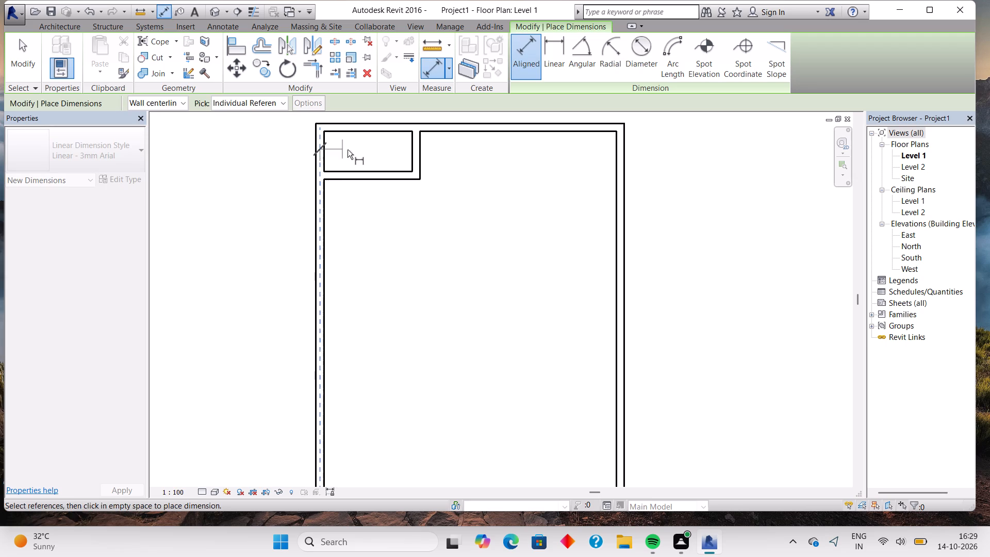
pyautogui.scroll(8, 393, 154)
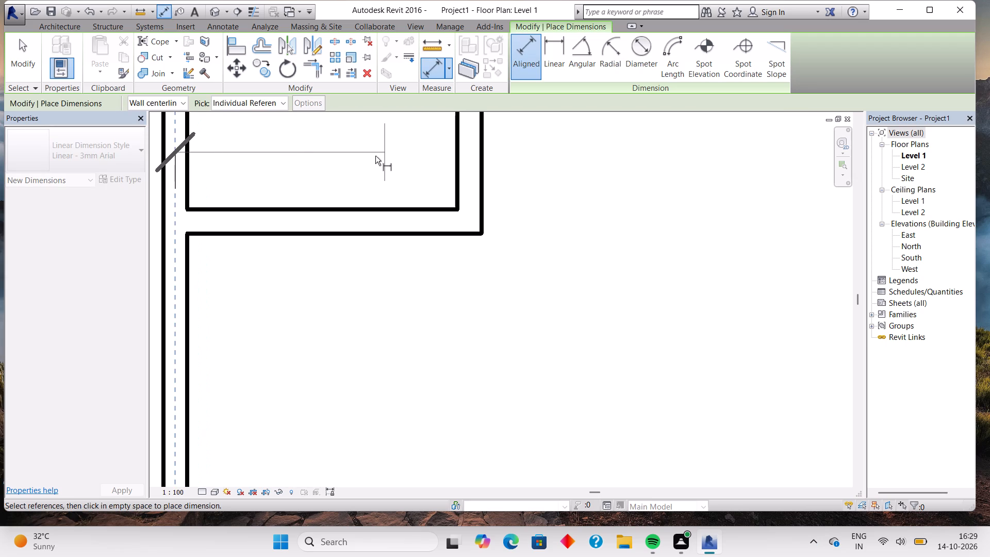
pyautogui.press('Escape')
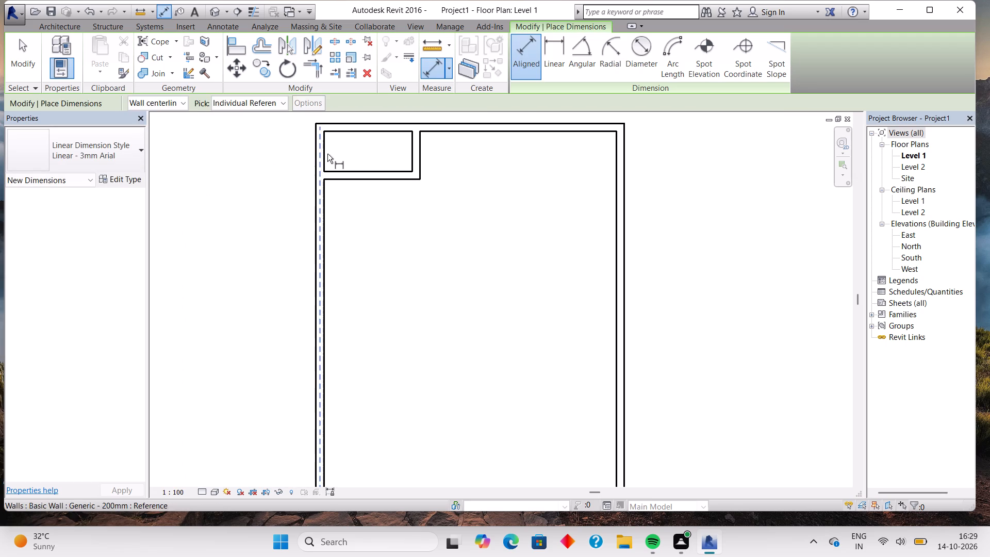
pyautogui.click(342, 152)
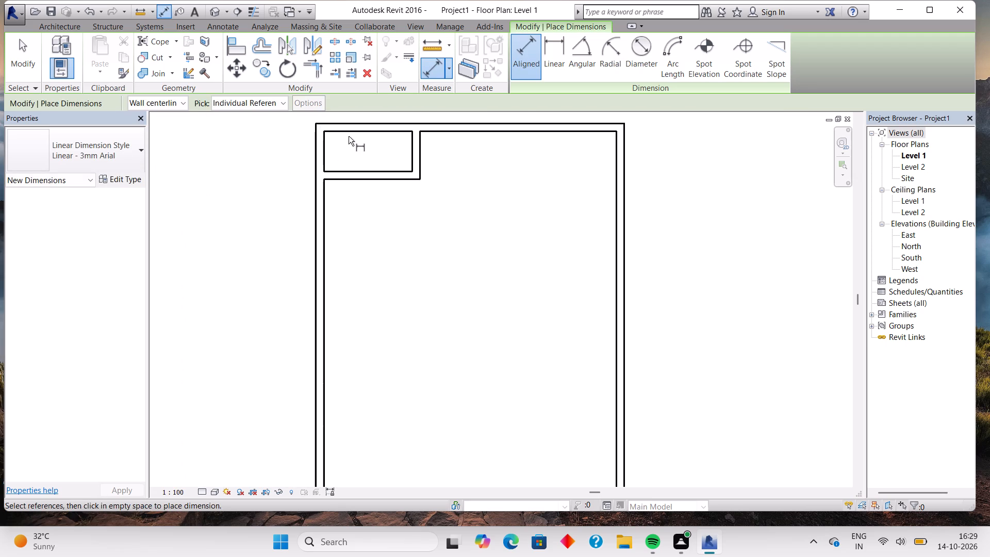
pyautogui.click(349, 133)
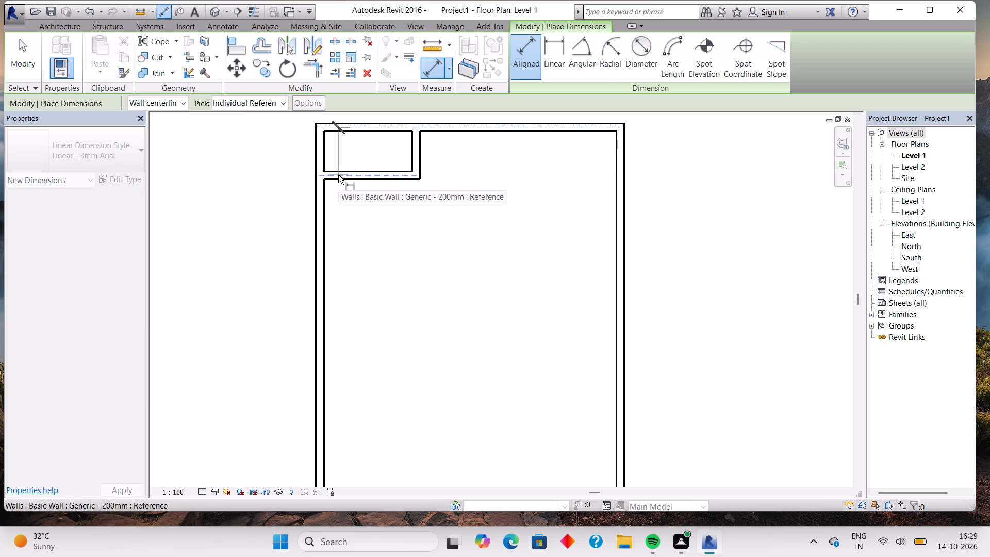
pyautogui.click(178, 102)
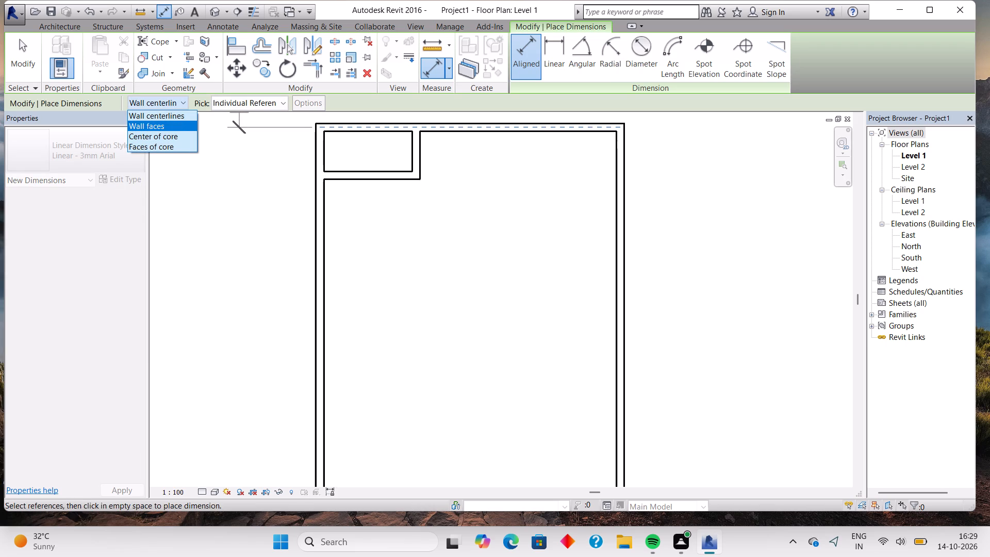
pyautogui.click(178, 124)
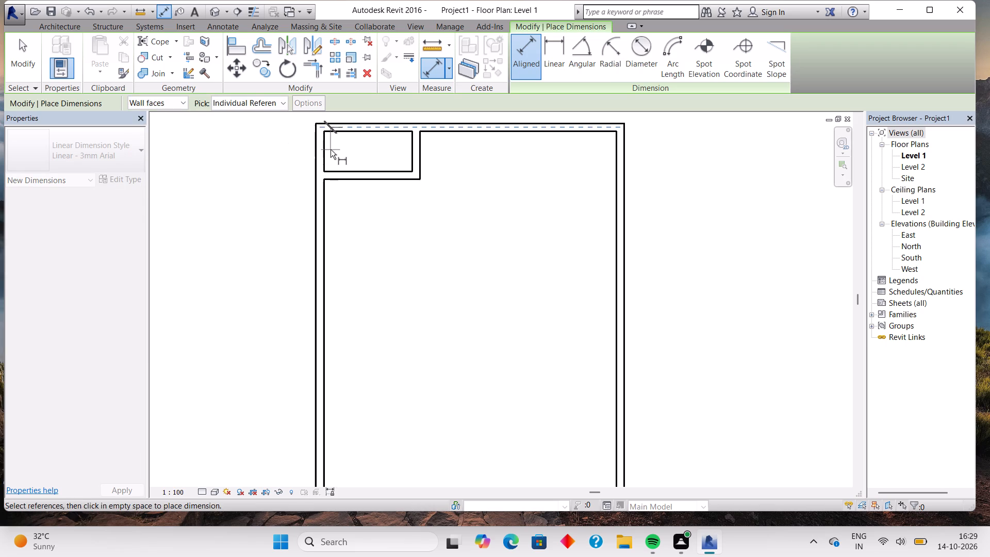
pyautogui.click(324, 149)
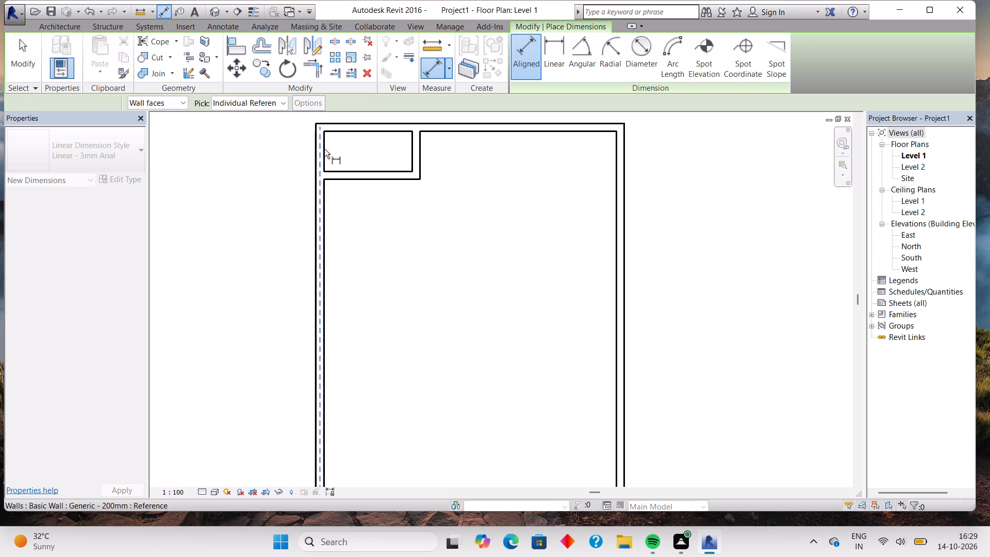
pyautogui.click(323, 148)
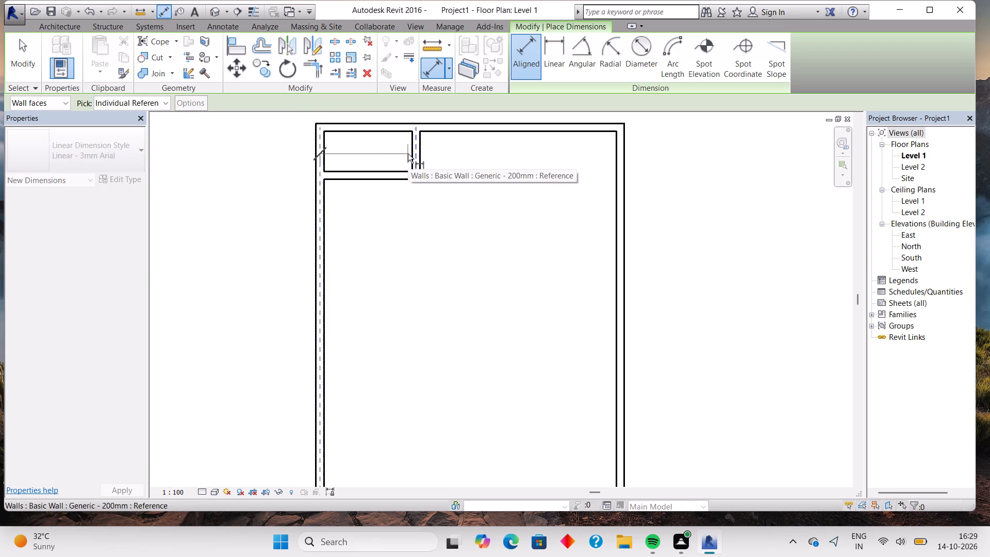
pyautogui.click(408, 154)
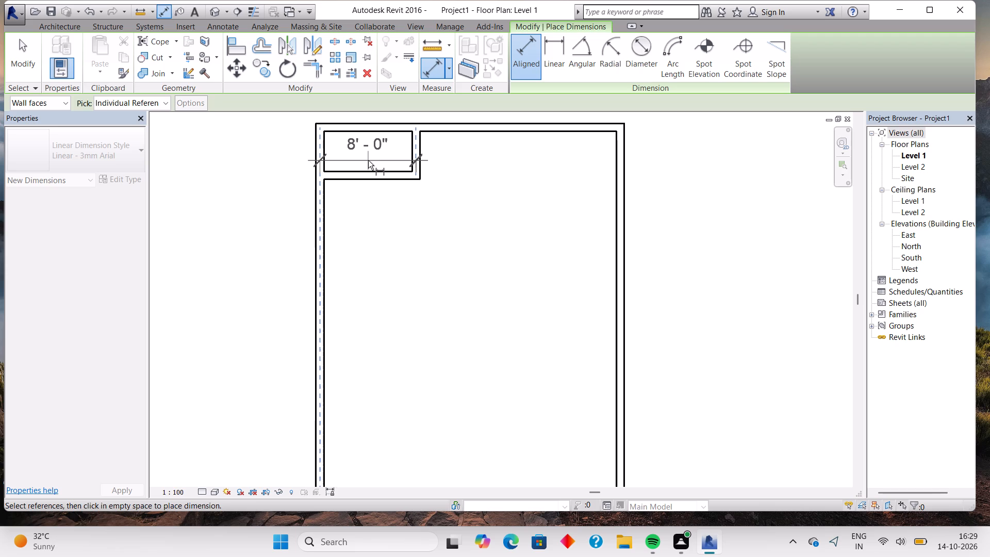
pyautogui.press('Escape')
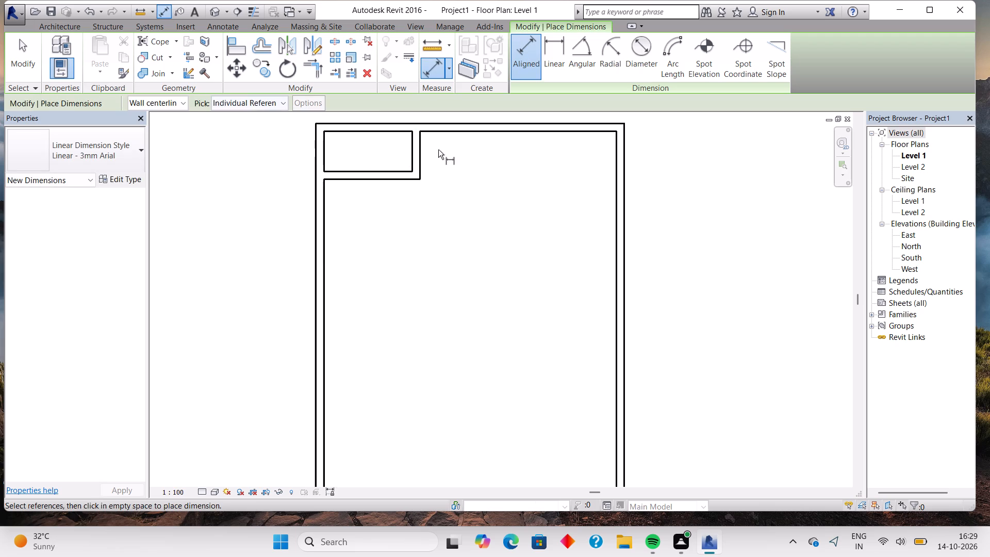
# Measure the small corner room's clear inside depth from the top exterior wall to the room's lower wall.
pyautogui.click(432, 45)
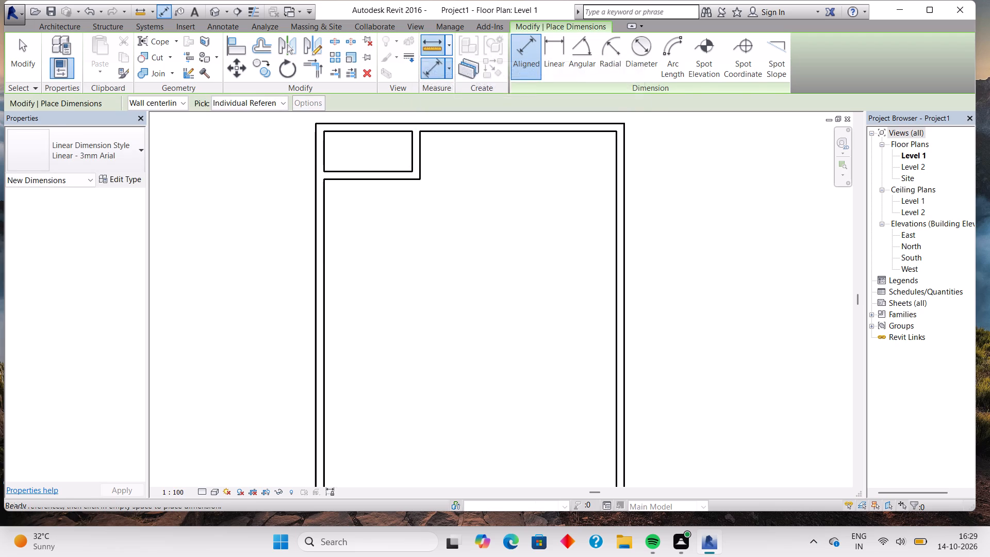
pyautogui.click(370, 129)
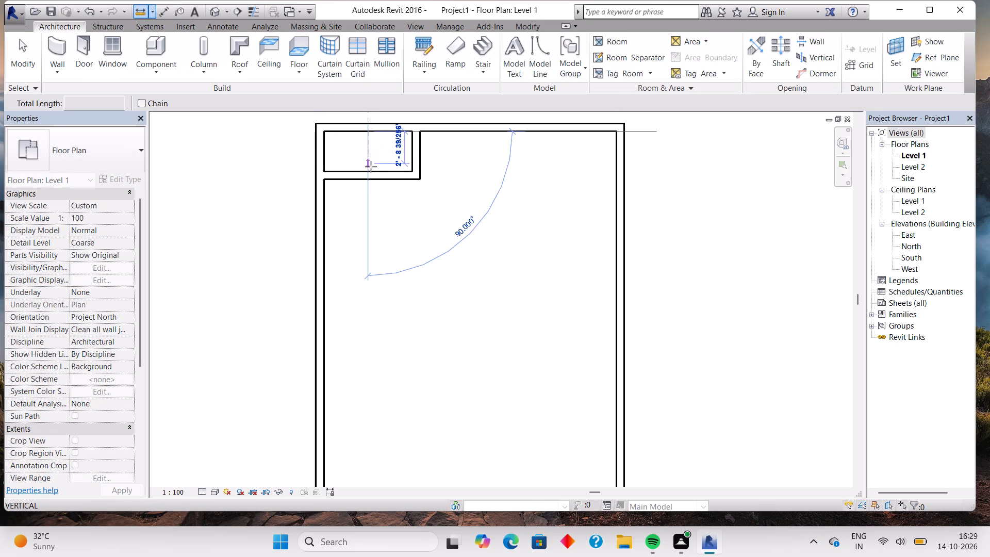
pyautogui.click(371, 170)
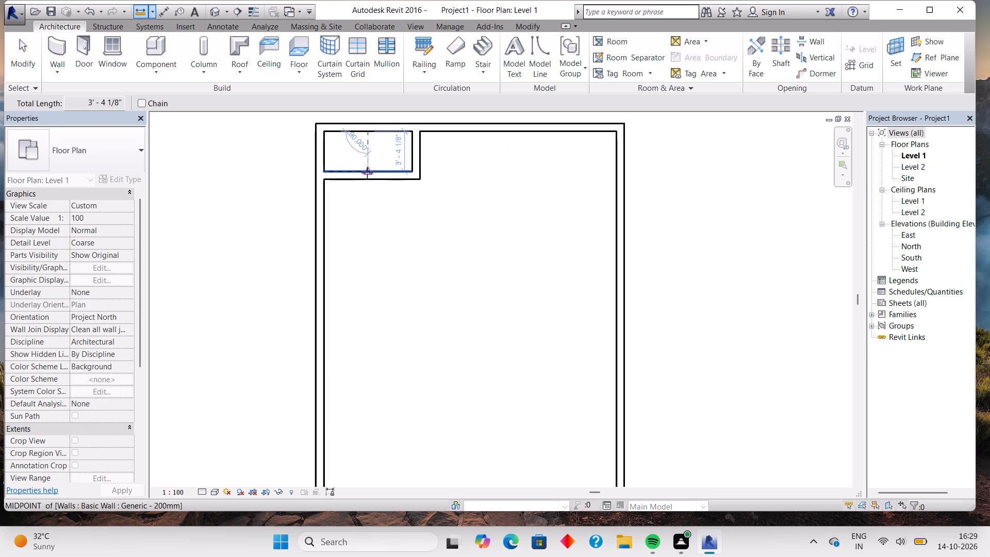
pyautogui.press('Escape')
pyautogui.press('Escape')
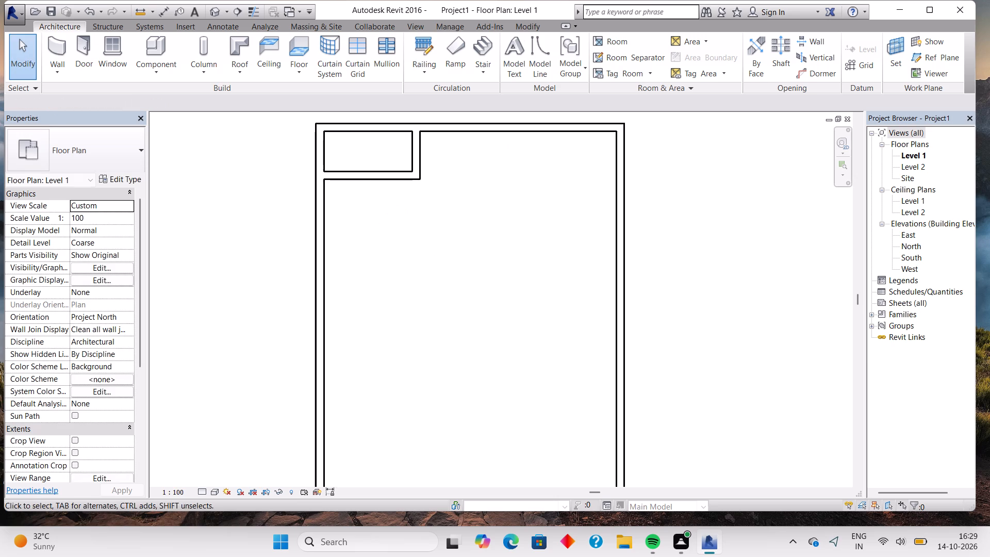
pyautogui.press('Escape')
# Delete the two interior walls that enclose the small corner room.
pyautogui.click(409, 153)
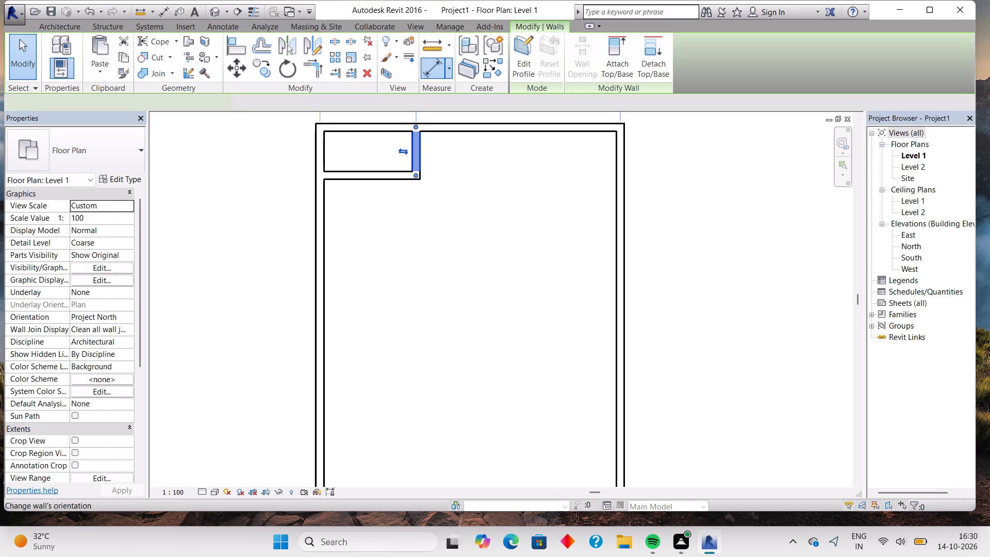
pyautogui.click(415, 154)
pyautogui.press('Delete')
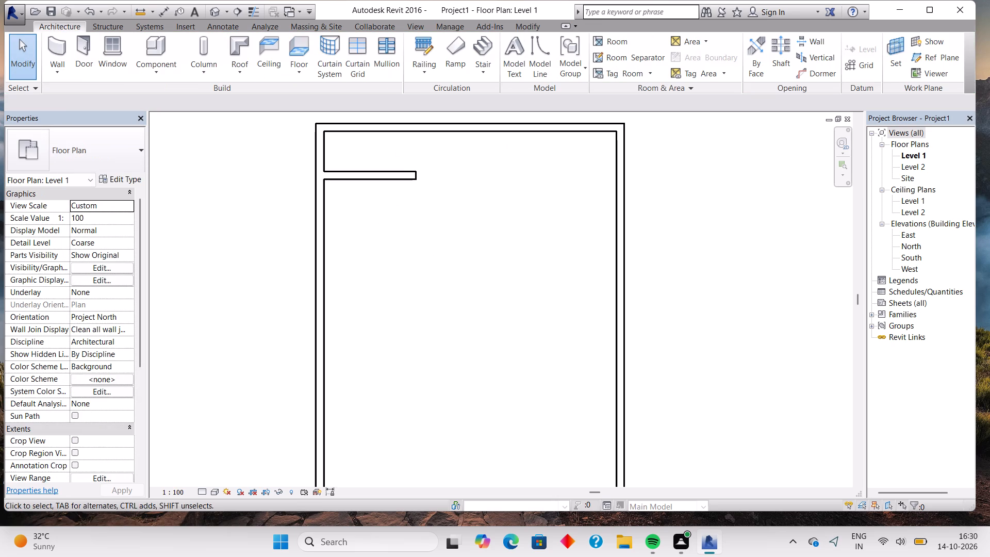
pyautogui.click(393, 170)
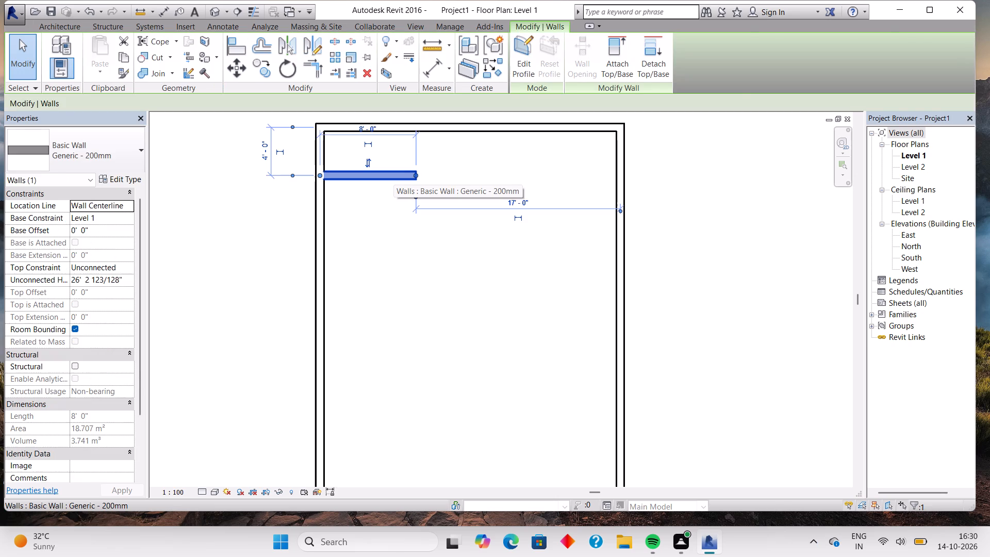
pyautogui.press('Delete')
pyautogui.scroll(3, 399, 171)
pyautogui.scroll(-4, 399, 171)
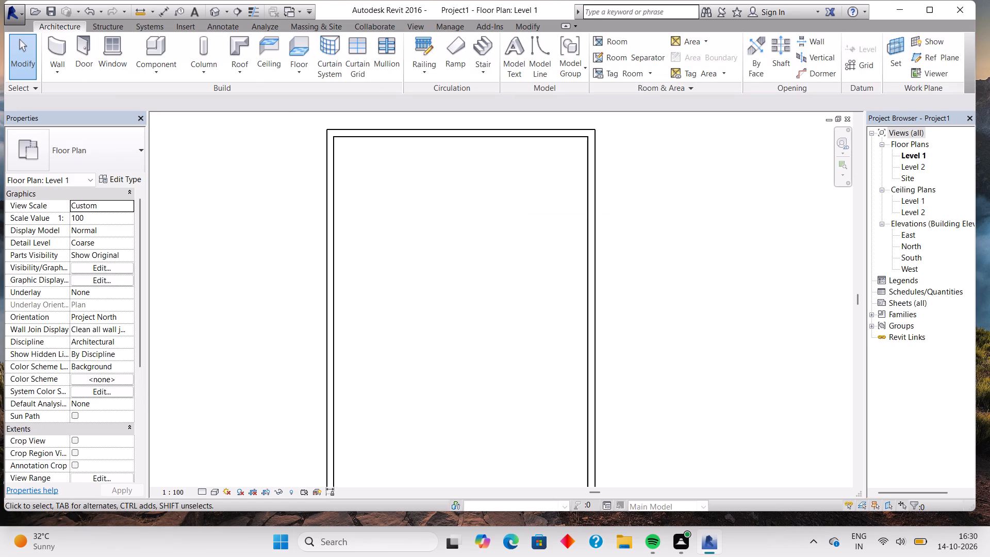
# Enclose the upper-left corner room with an 8' 6" horizontal wall 5' below the top wall and a vertical wall up to it.
pyautogui.click(61, 47)
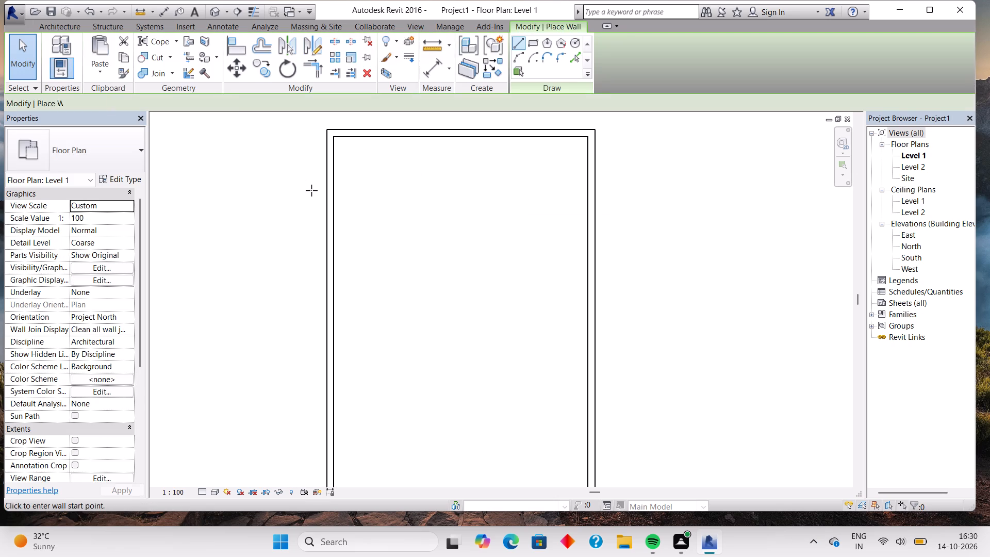
pyautogui.click(337, 185)
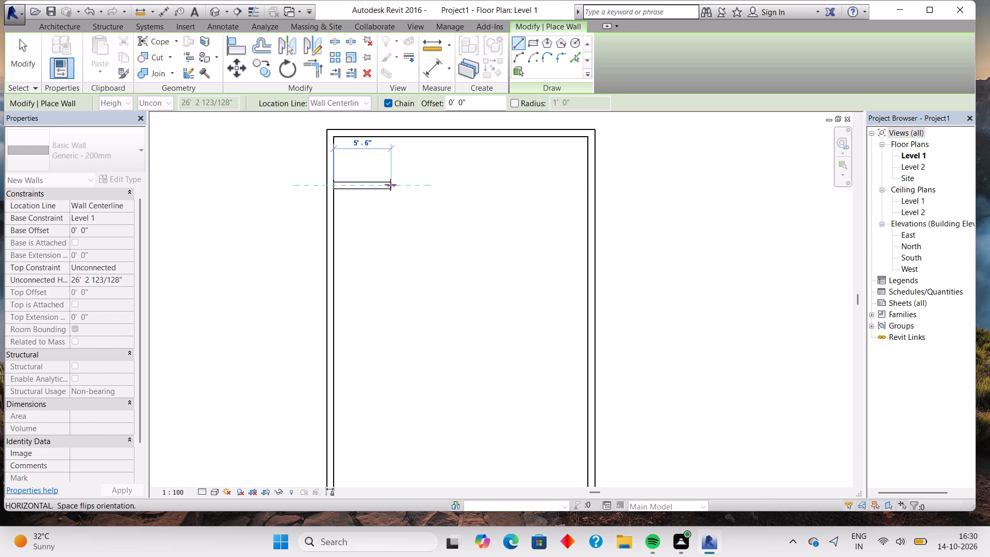
pyautogui.press('8')
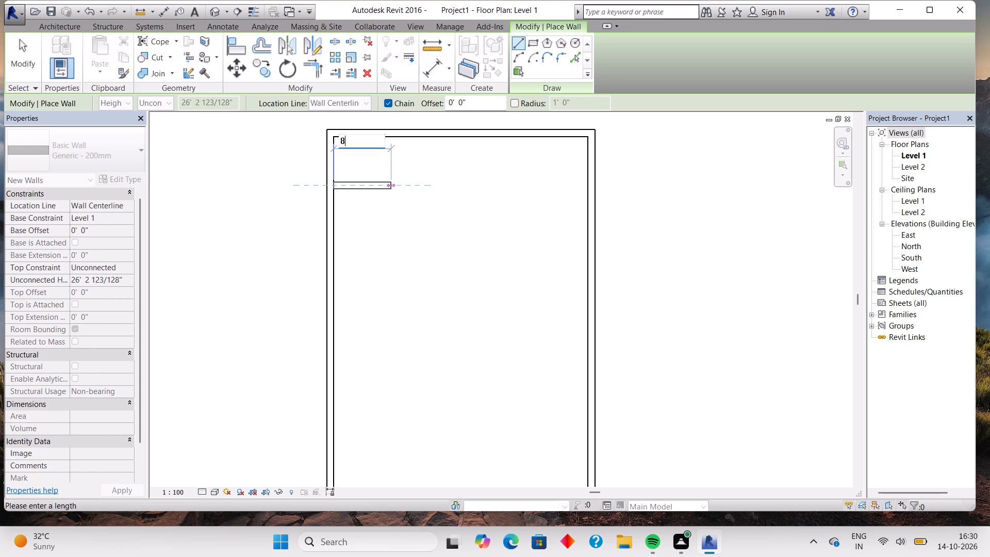
pyautogui.press("'")
pyautogui.press('6')
pyautogui.press('Return')
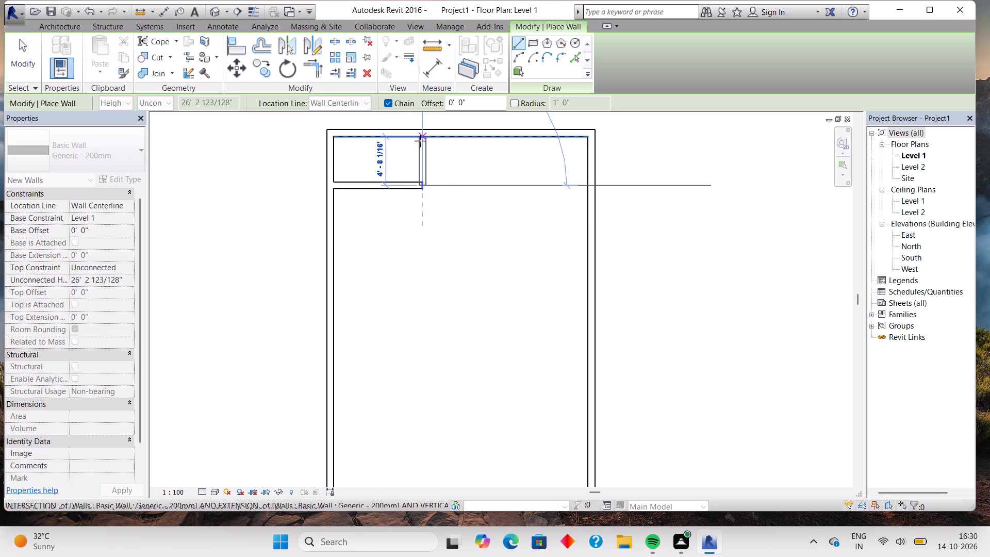
pyautogui.click(420, 141)
pyautogui.press('Escape')
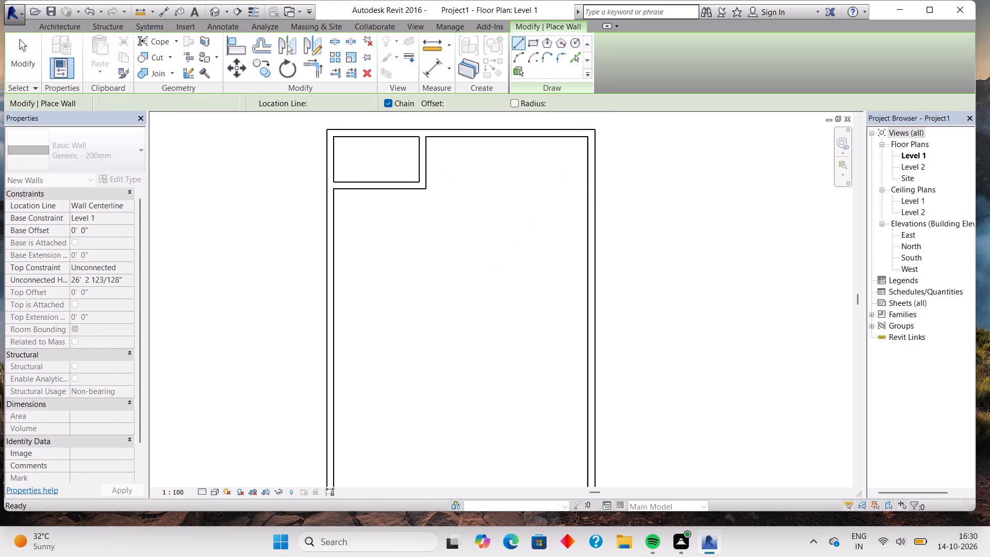
# Measure the redrawn corner room's clear inside width from the left exterior wall's inner face.
pyautogui.click(433, 52)
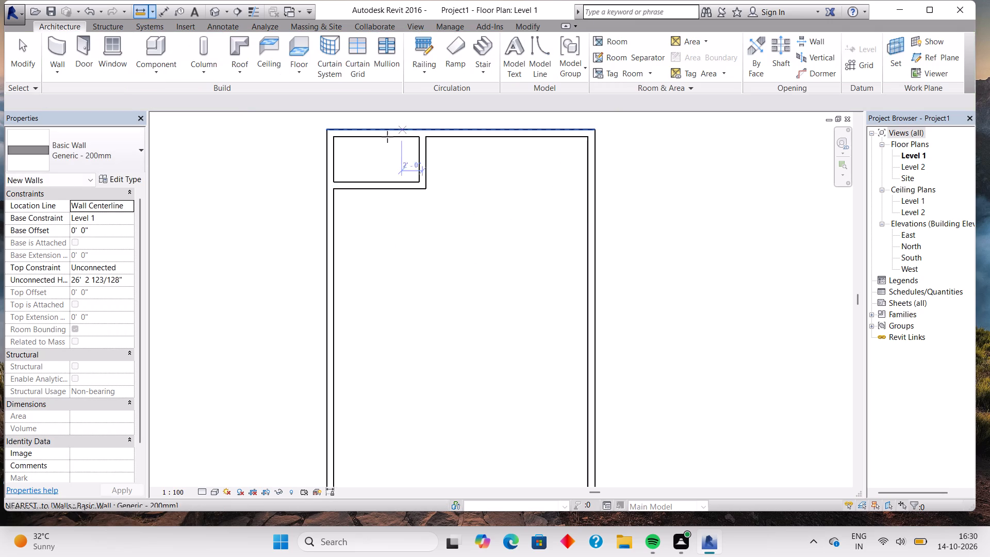
pyautogui.click(337, 159)
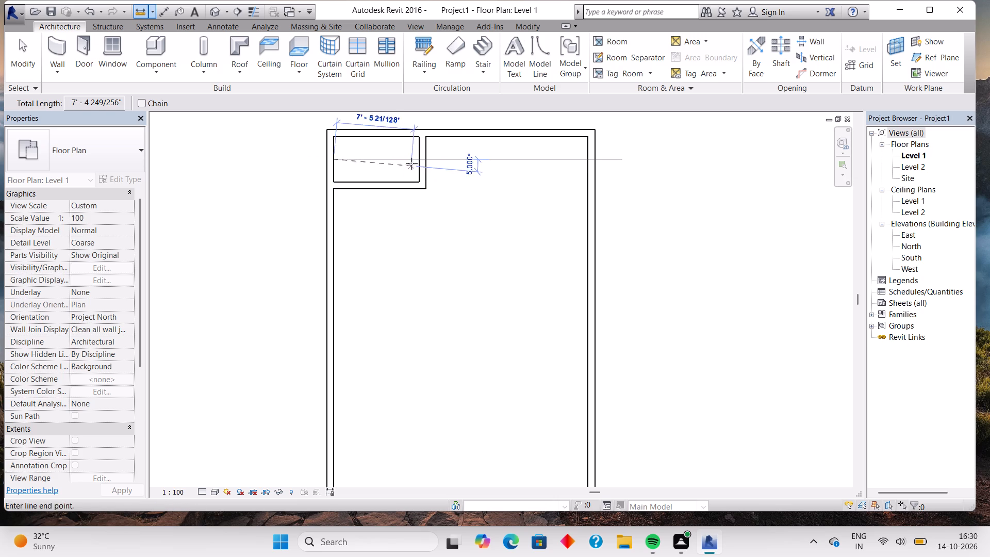
pyautogui.press('Escape')
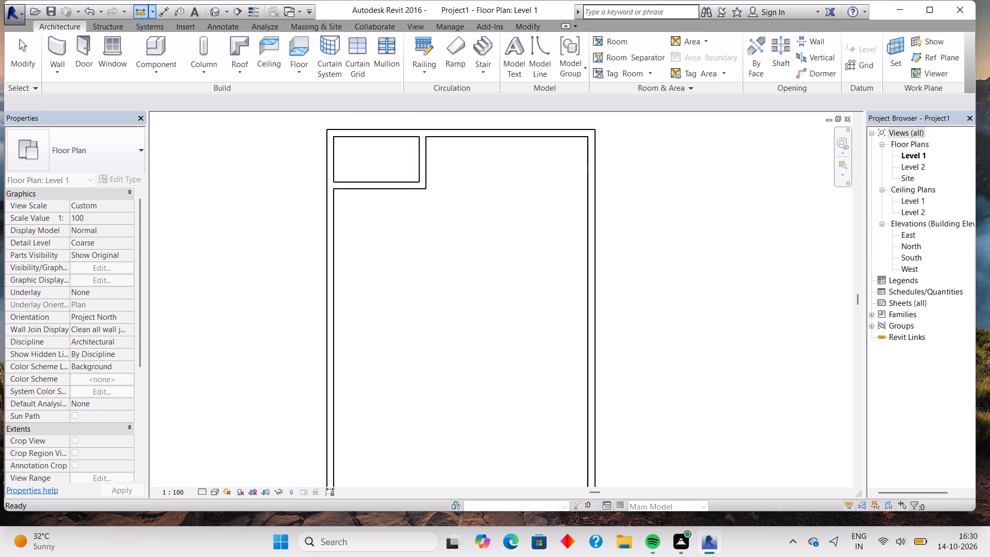
# Nudge the corner room's vertical interior wall one increment toward the building's left exterior wall.
pyautogui.click(427, 159)
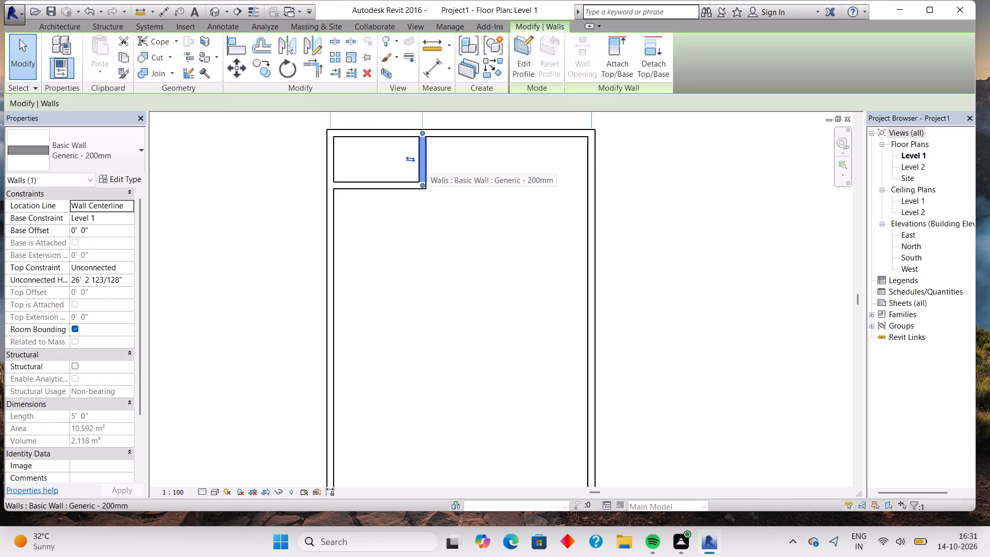
pyautogui.press('Left')
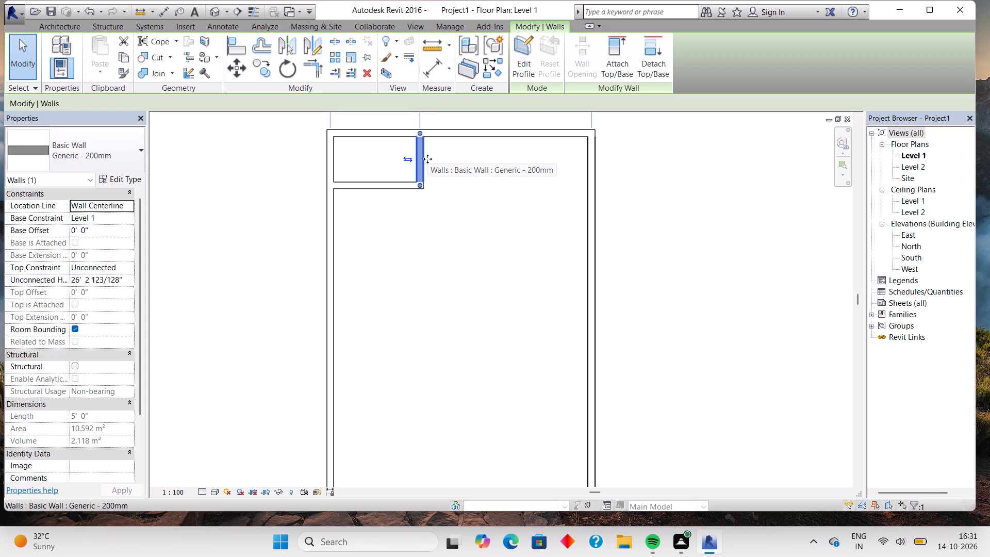
pyautogui.press('Escape')
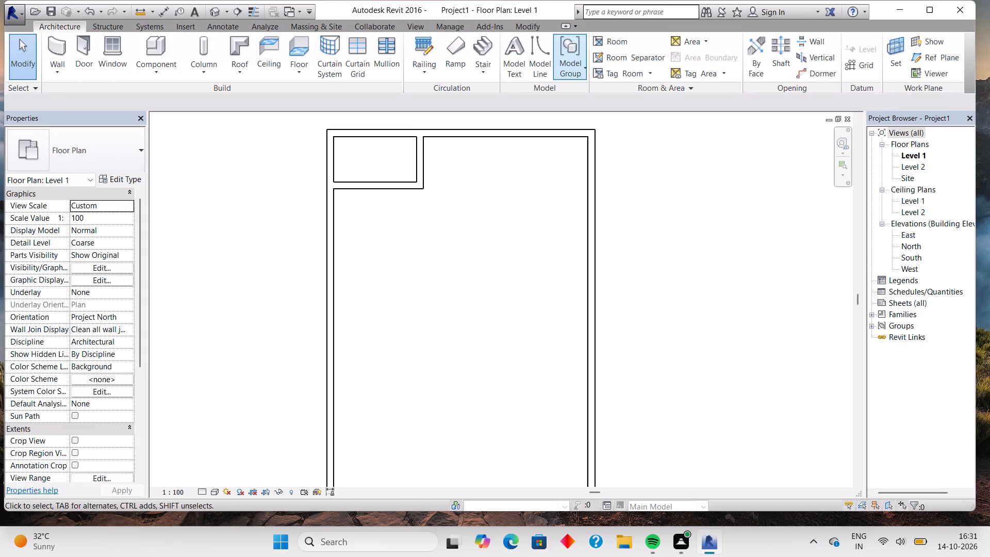
# Measure the corner room's clear inside width again between its two vertical wall faces.
pyautogui.click(50, 50)
pyautogui.click(432, 48)
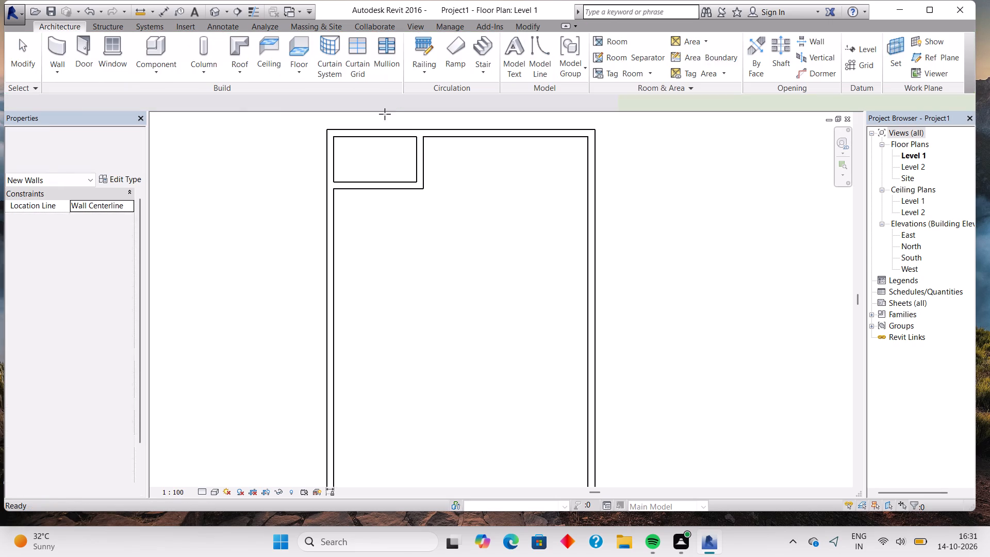
pyautogui.click(333, 161)
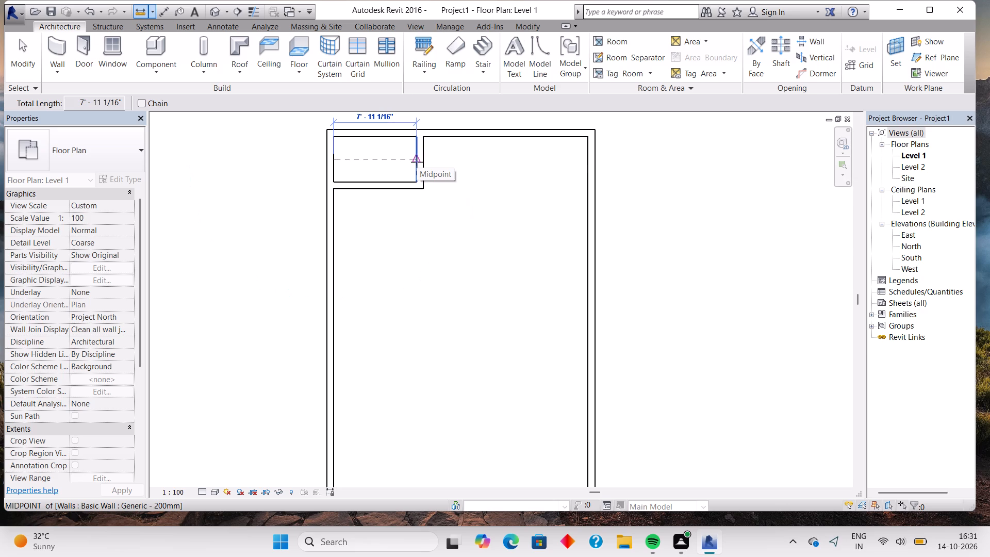
pyautogui.press('Escape')
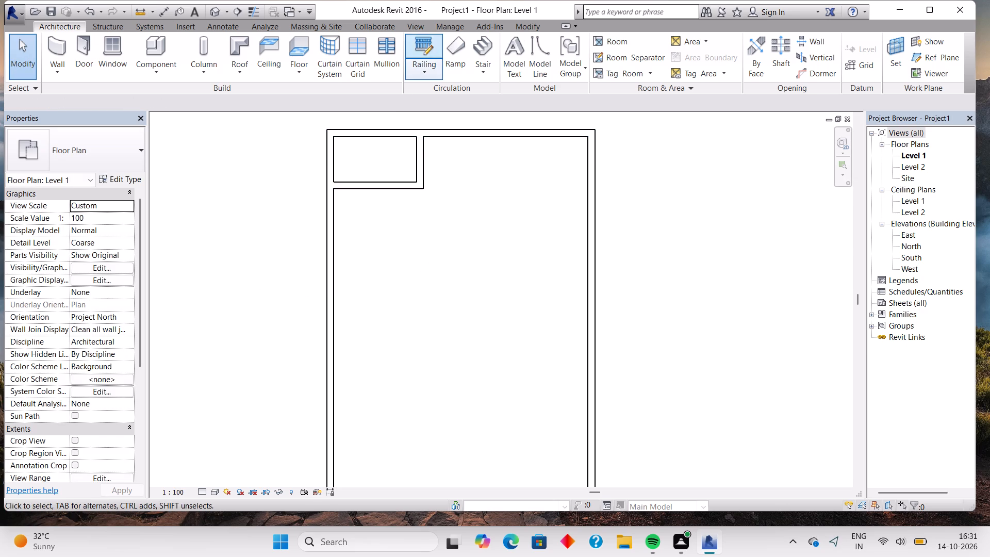
# Measure the corner room's clear inside depth from the top exterior wall's inner face to the room's lower wall.
pyautogui.click(58, 50)
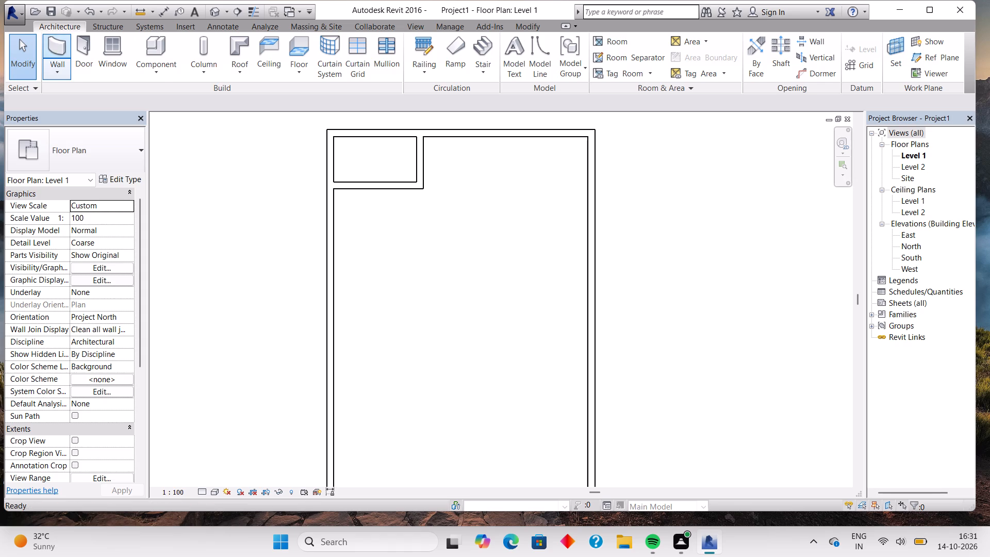
pyautogui.click(426, 46)
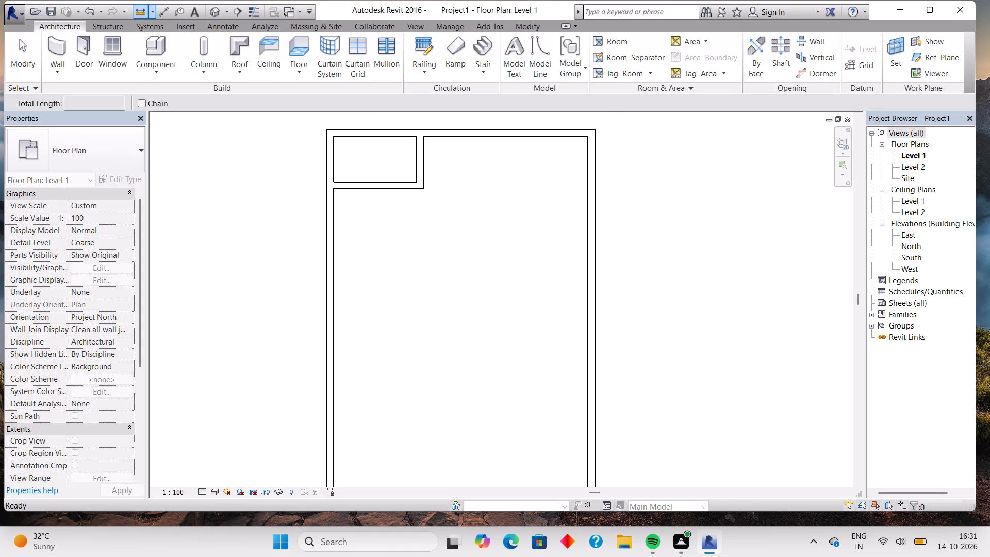
pyautogui.click(379, 136)
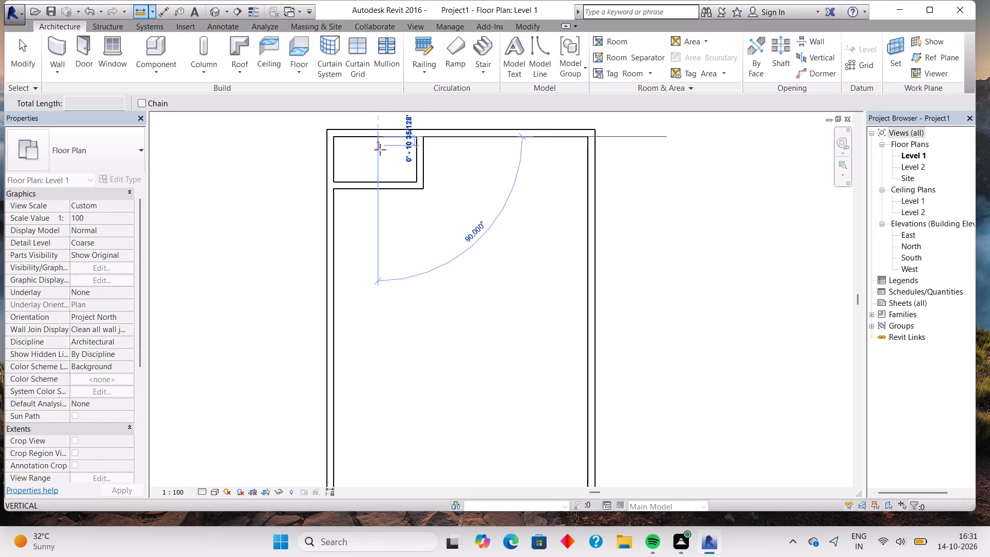
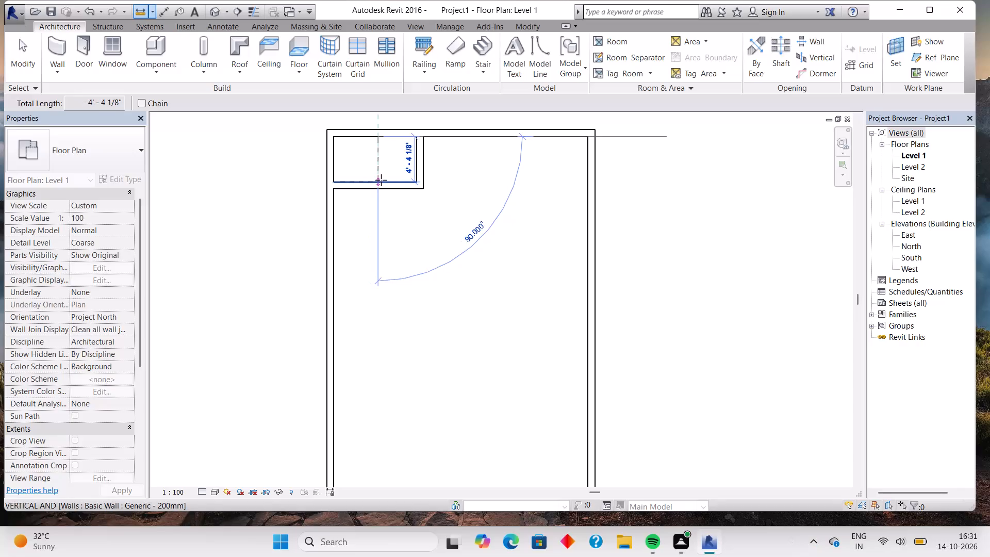
# Finish measuring the corner room's clear inside depth at the inner face of its lower wall.
pyautogui.click(381, 180)
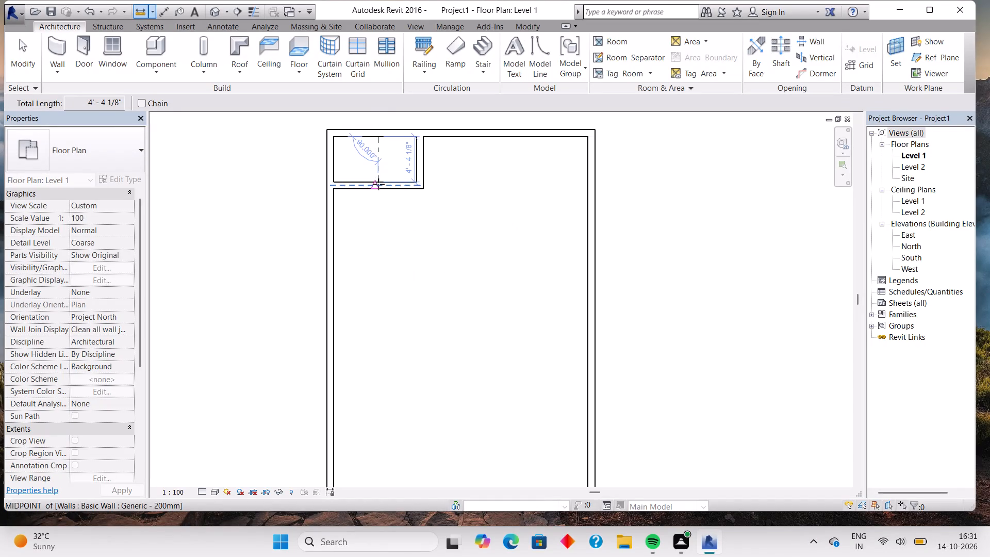
pyautogui.scroll(2, 392, 178)
pyautogui.scroll(-2, 392, 178)
pyautogui.press('Escape')
pyautogui.press('Escape')
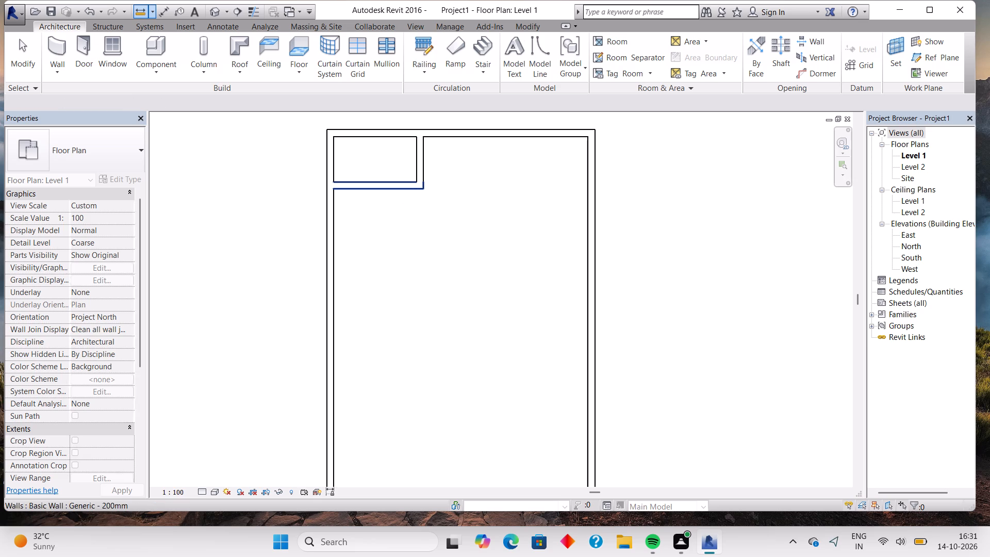
# Nudge the corner room's lower horizontal wall one increment toward the building's top exterior wall.
pyautogui.click(381, 188)
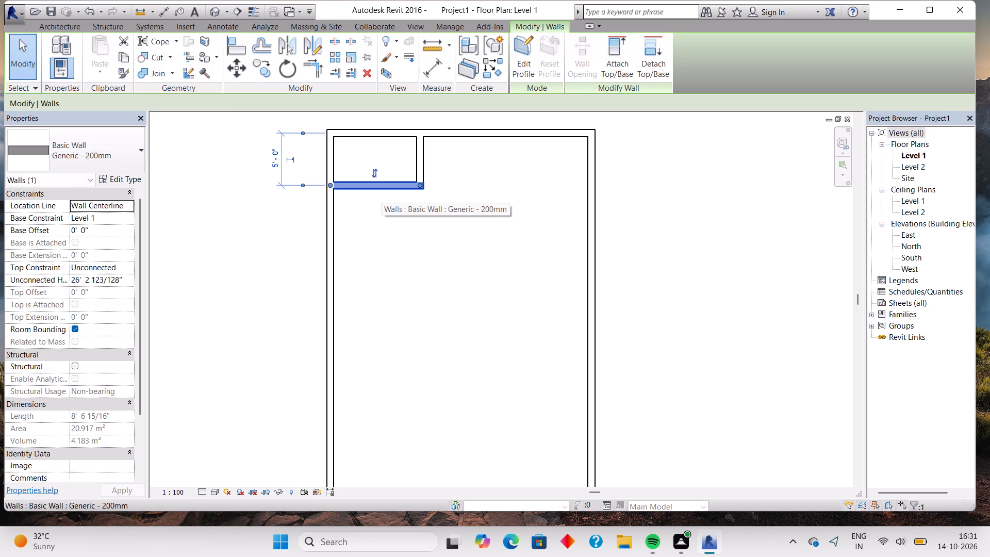
pyautogui.press('Up')
pyautogui.press('Escape')
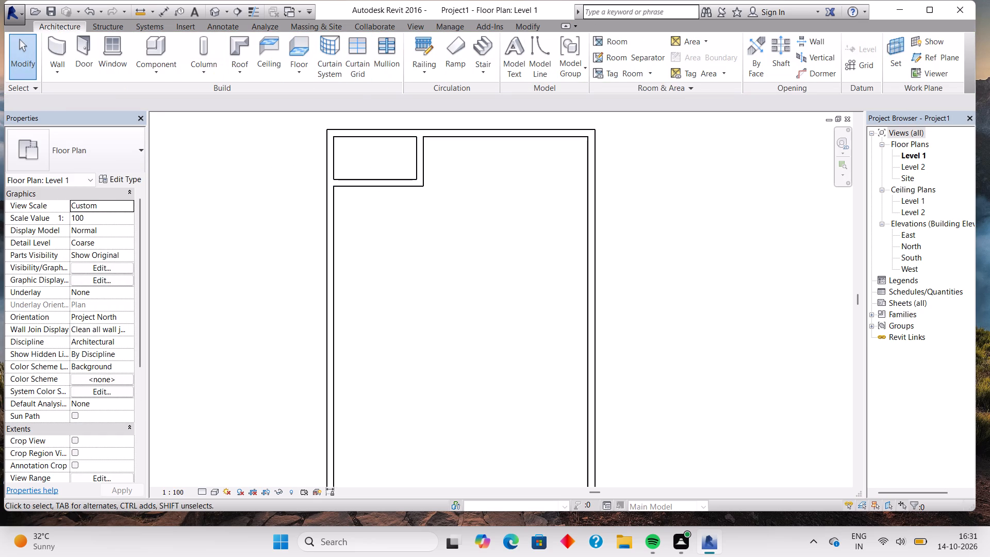
# Measure the corner room's clear inside depth again, from the top exterior wall's inner face to the lower wall's inner face.
pyautogui.click(57, 52)
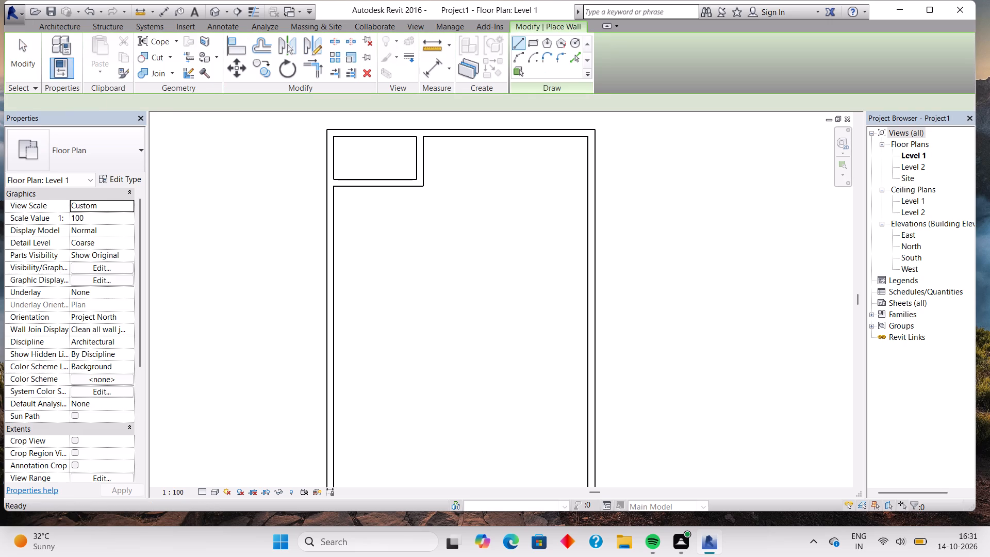
pyautogui.click(439, 51)
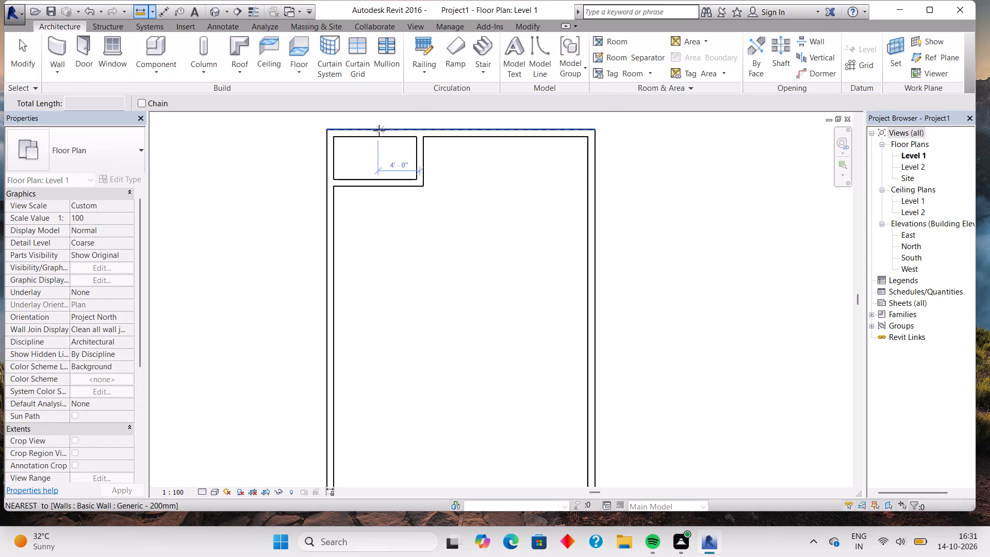
pyautogui.click(376, 136)
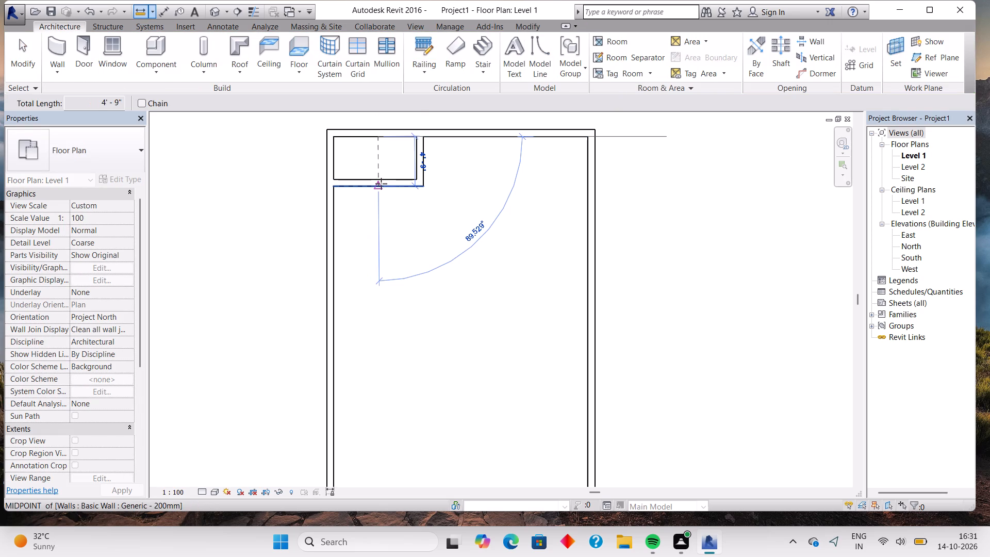
pyautogui.scroll(7, 378, 179)
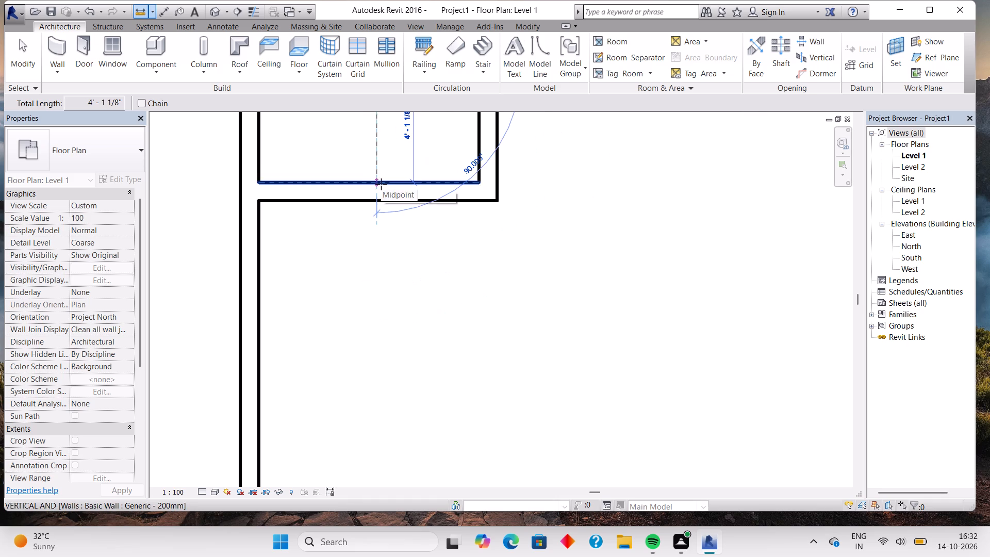
pyautogui.click(381, 184)
pyautogui.scroll(-2, 381, 184)
pyautogui.scroll(3, 381, 184)
pyautogui.scroll(-1, 381, 184)
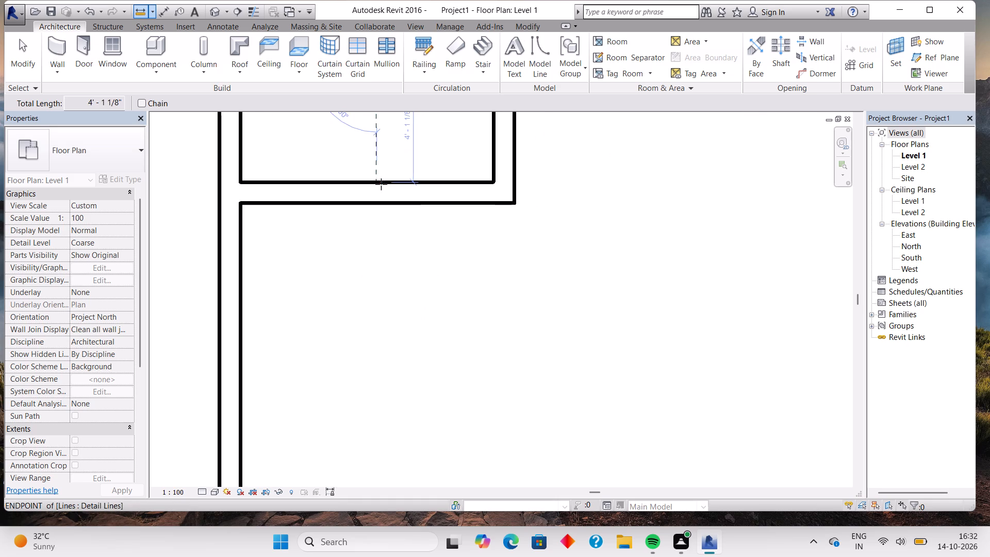
pyautogui.scroll(-4, 381, 184)
pyautogui.press('Escape')
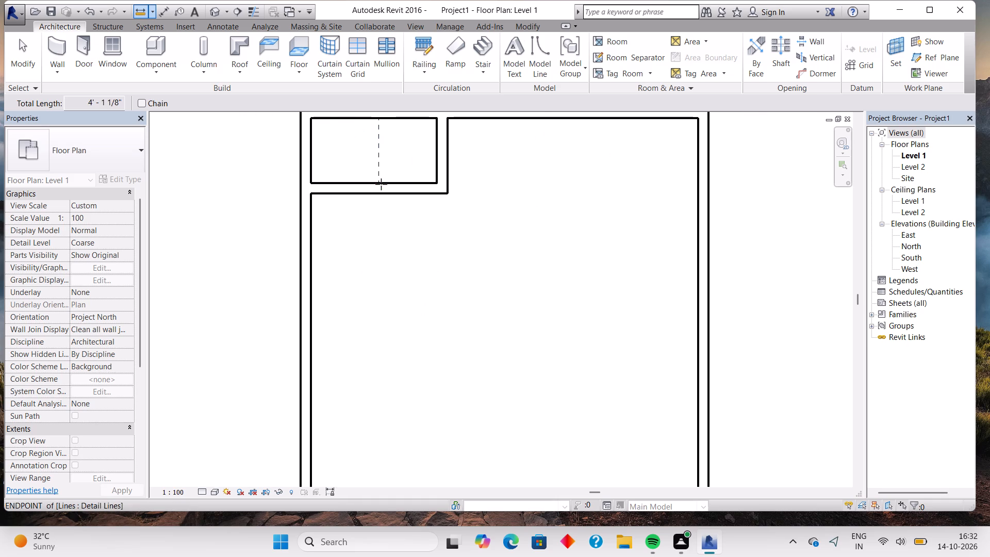
pyautogui.scroll(-1, 381, 188)
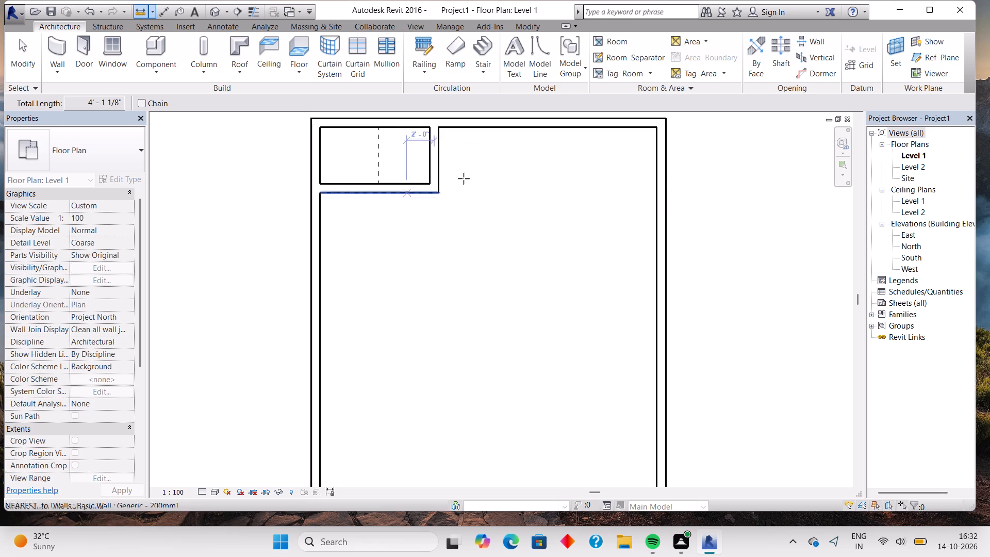
pyautogui.press('Escape')
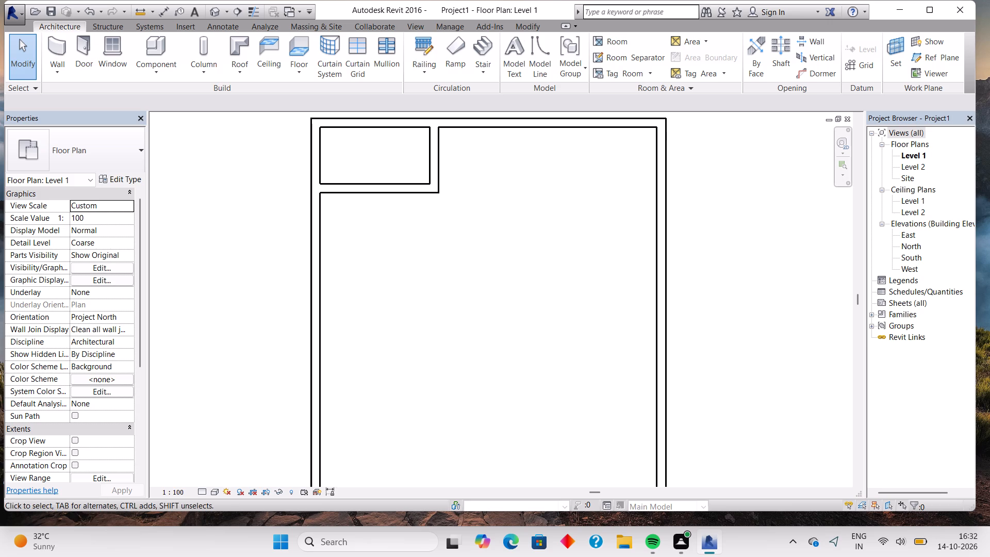
# Draw an 11' 4" Generic - 200mm wall down along the right exterior wall, starting at the building's top-right corner.
pyautogui.click(55, 44)
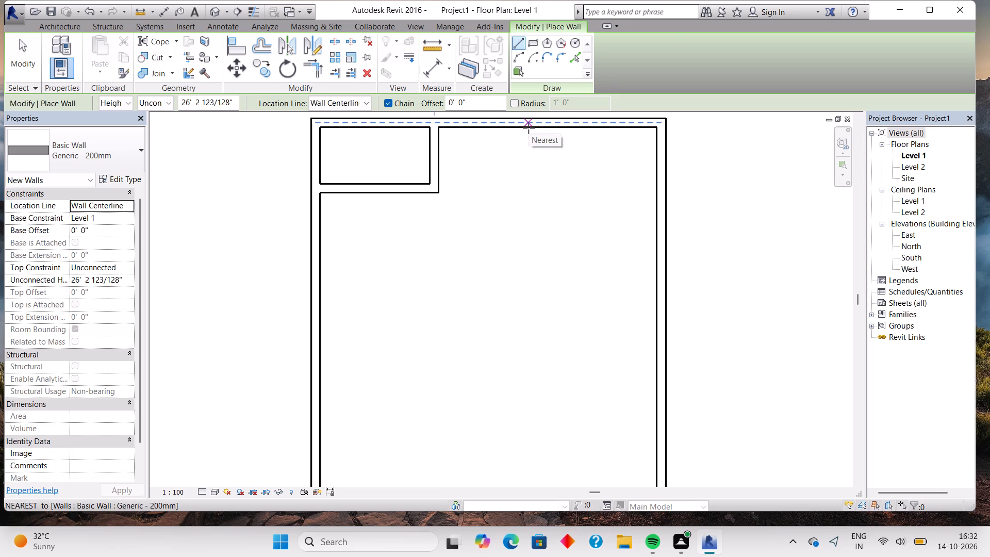
pyautogui.click(659, 122)
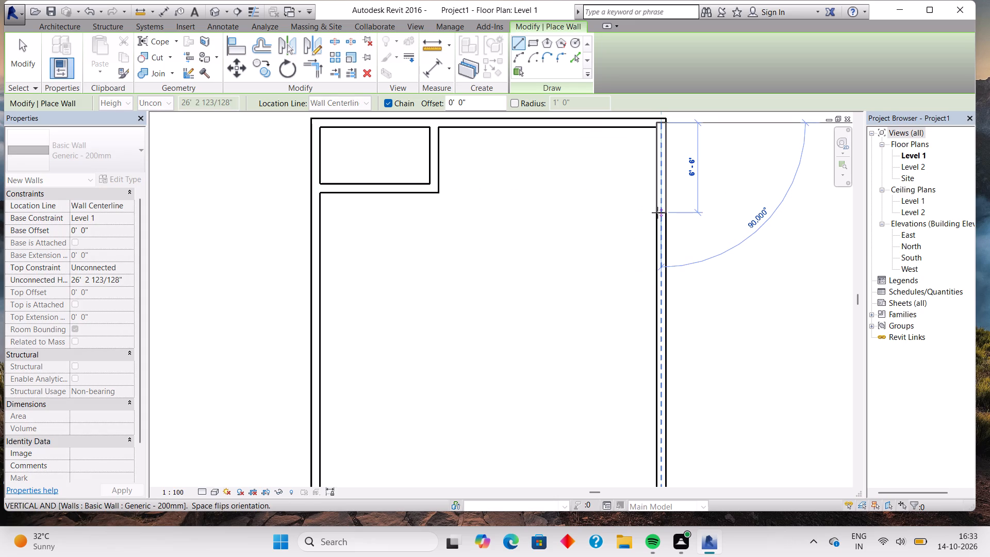
pyautogui.press('Escape')
pyautogui.click(661, 122)
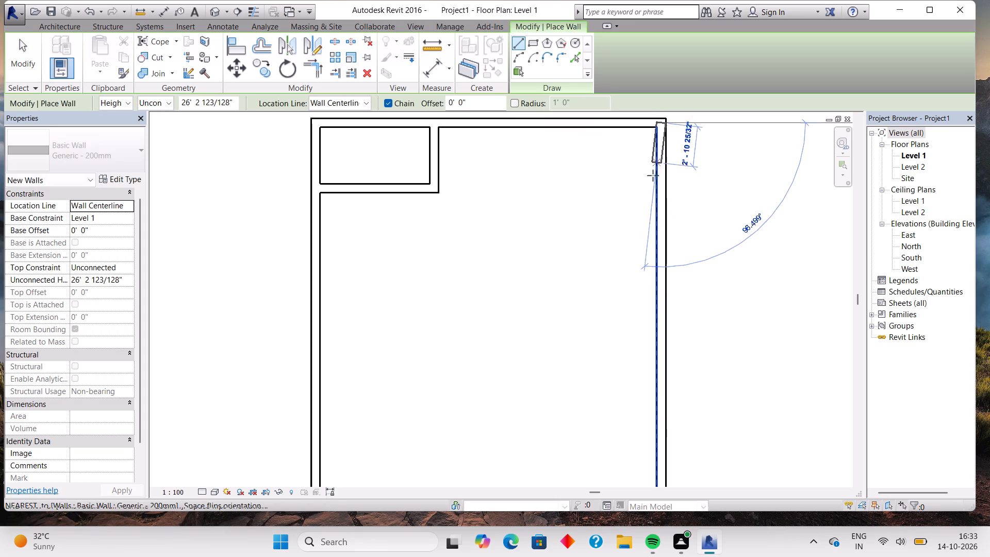
pyautogui.press('Escape')
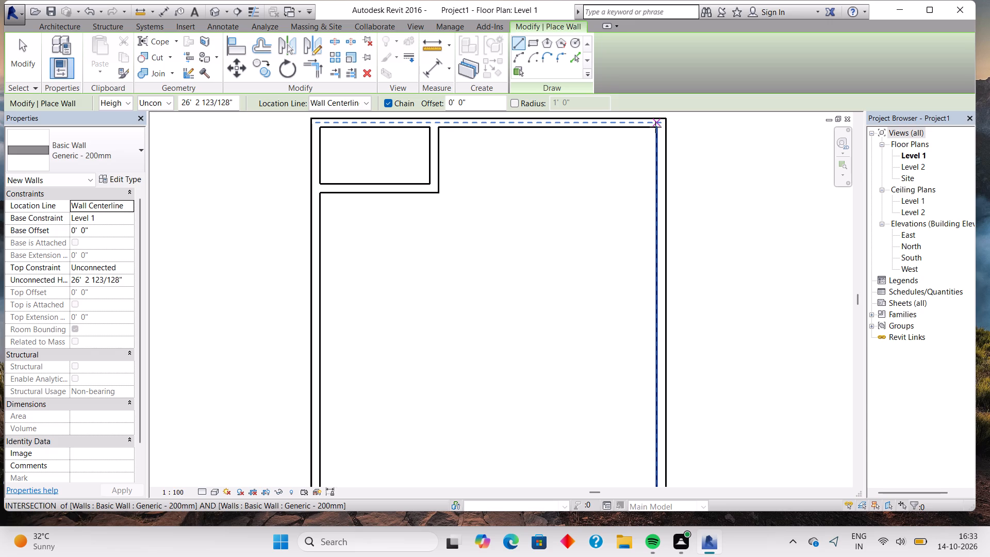
pyautogui.click(657, 126)
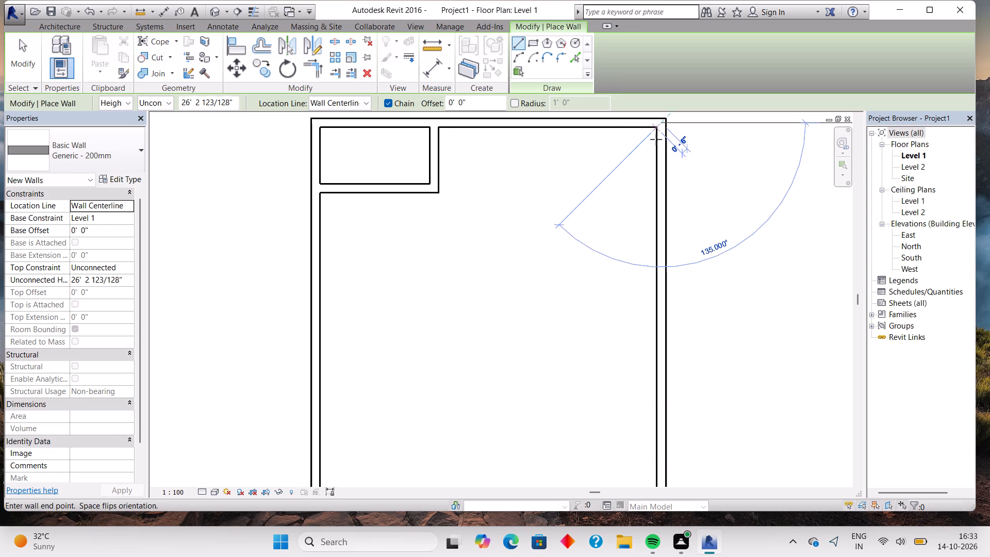
pyautogui.press('Escape')
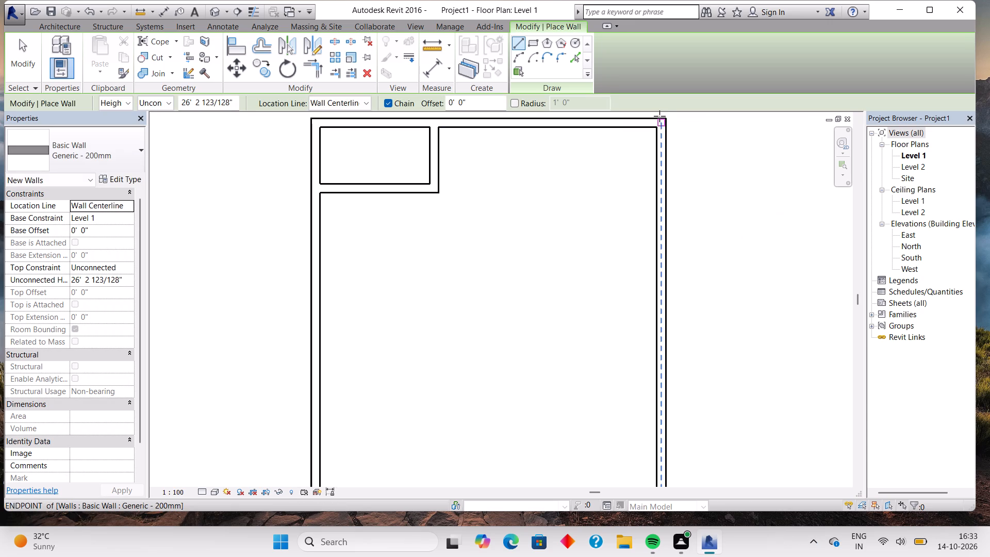
pyautogui.click(659, 116)
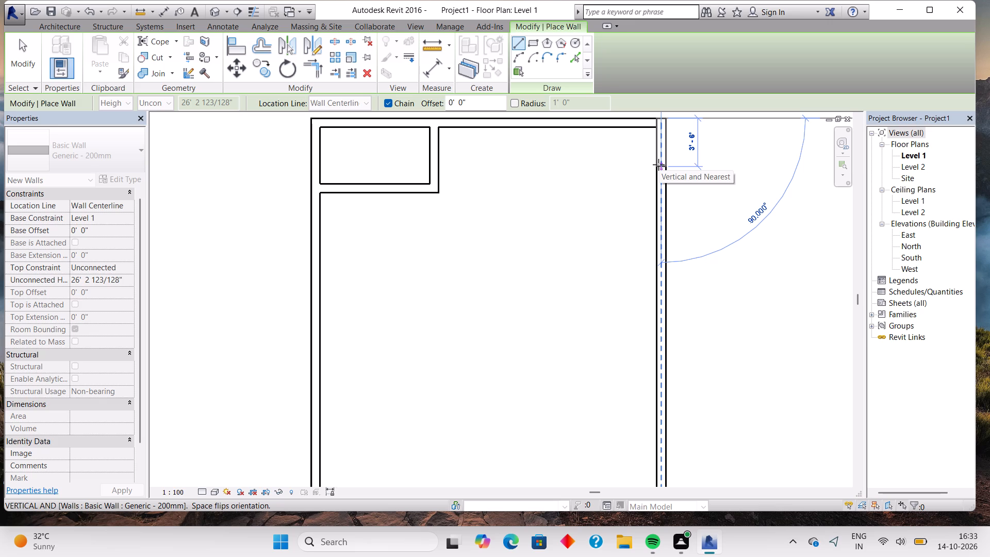
pyautogui.write('11')
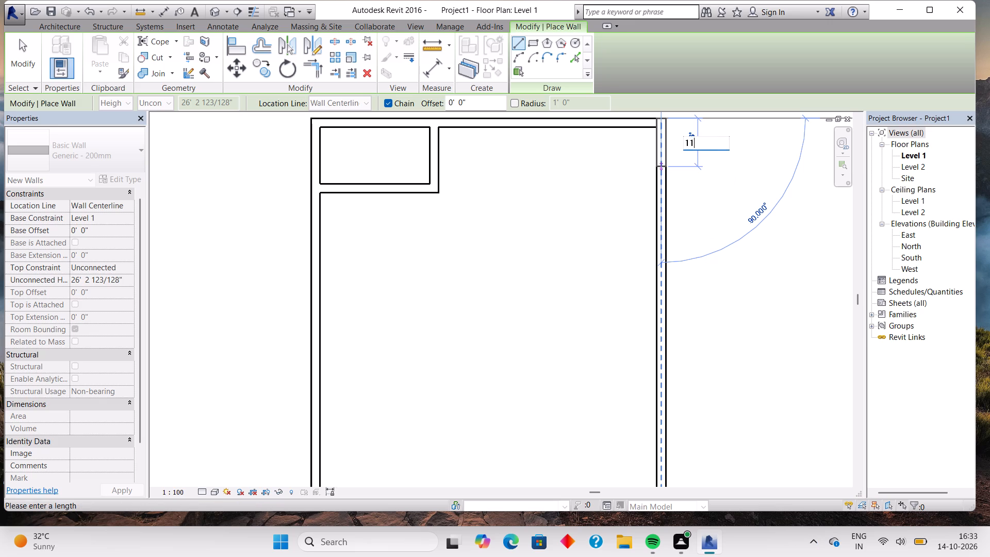
pyautogui.press("'")
pyautogui.press('4')
pyautogui.press('Return')
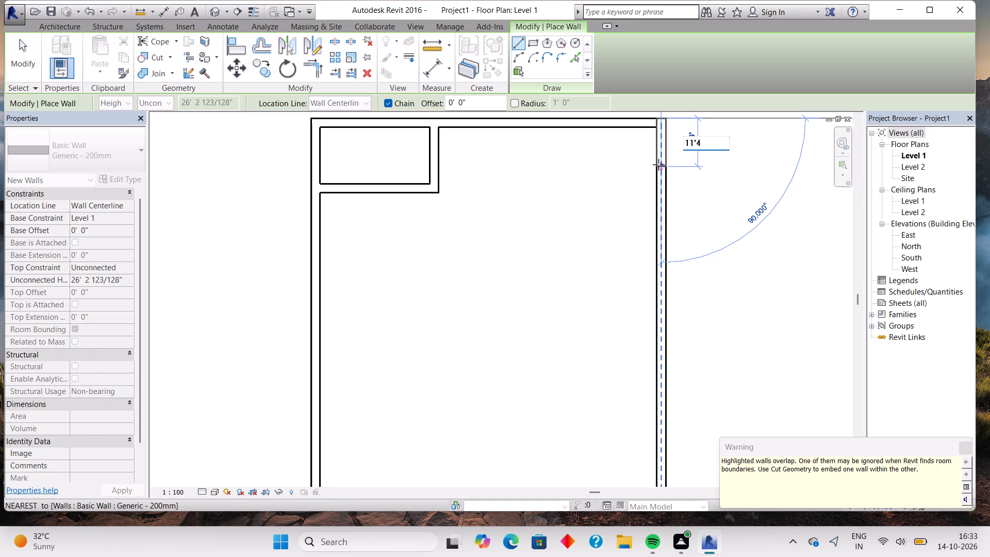
pyautogui.scroll(-7, 607, 251)
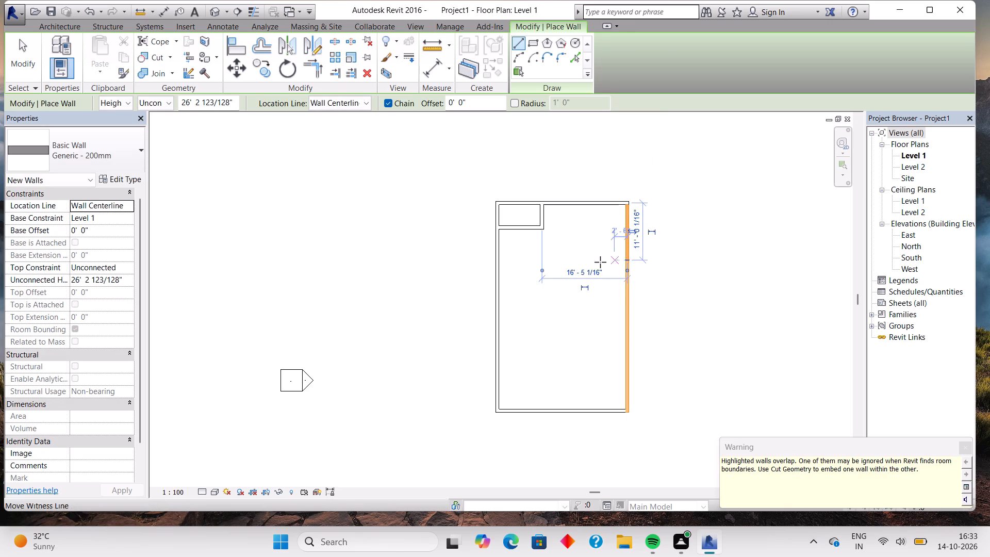
pyautogui.scroll(8, 628, 263)
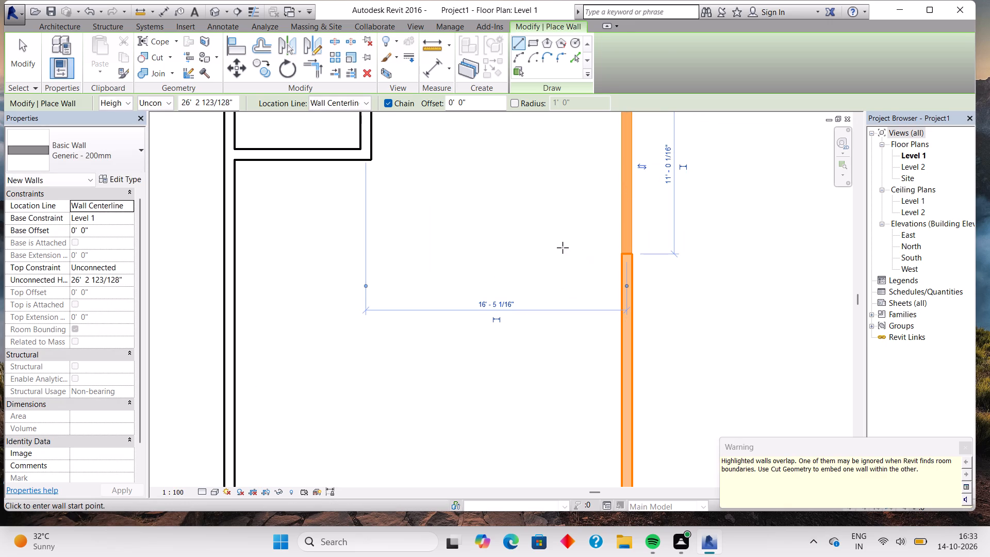
pyautogui.press('Escape')
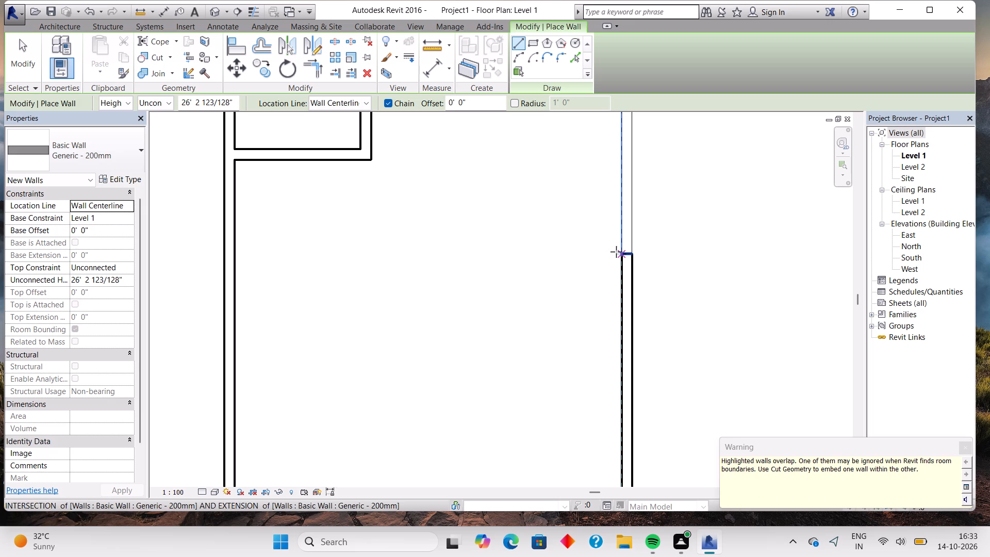
# Enclose the top-right room with a 9' 8" wall running left from the 11' 4" wall's lower end and a vertical wall up to the top exterior wall.
pyautogui.scroll(-4, 616, 252)
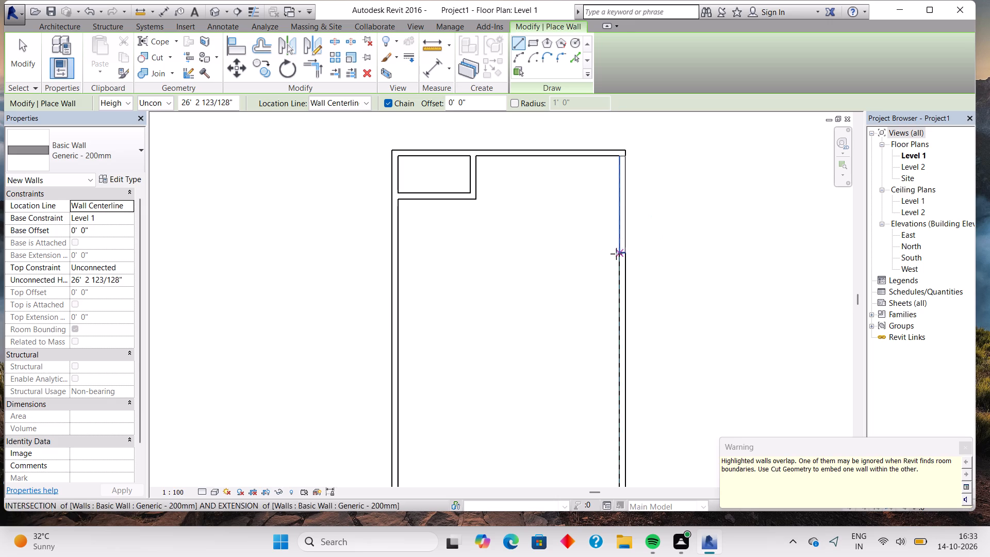
pyautogui.click(619, 255)
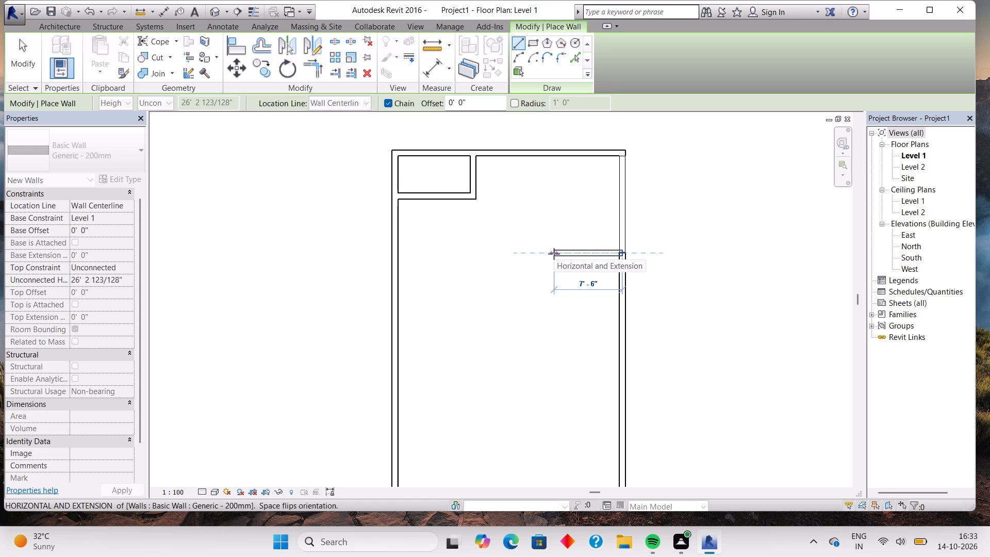
pyautogui.press('8')
pyautogui.press('BackSpace')
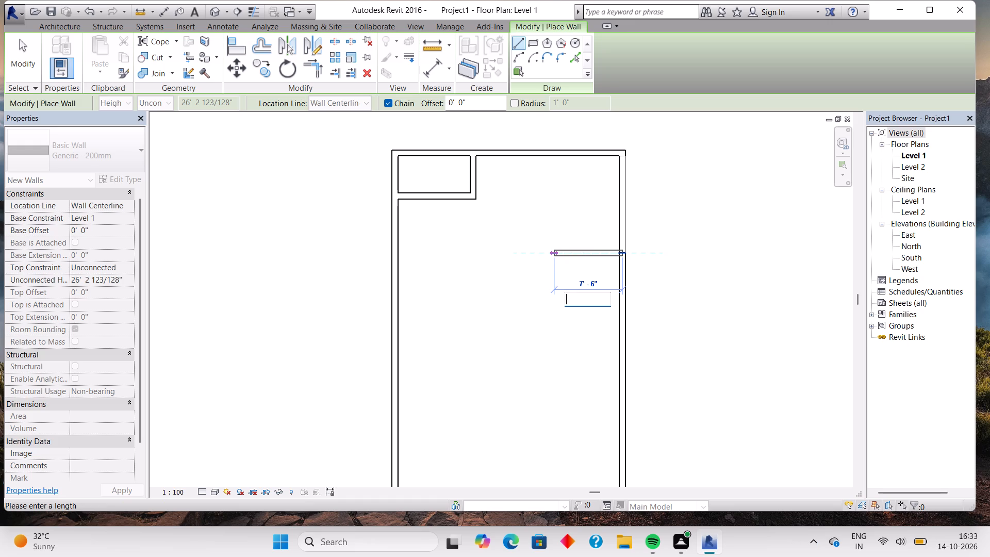
pyautogui.press('9')
pyautogui.press("'")
pyautogui.press('8')
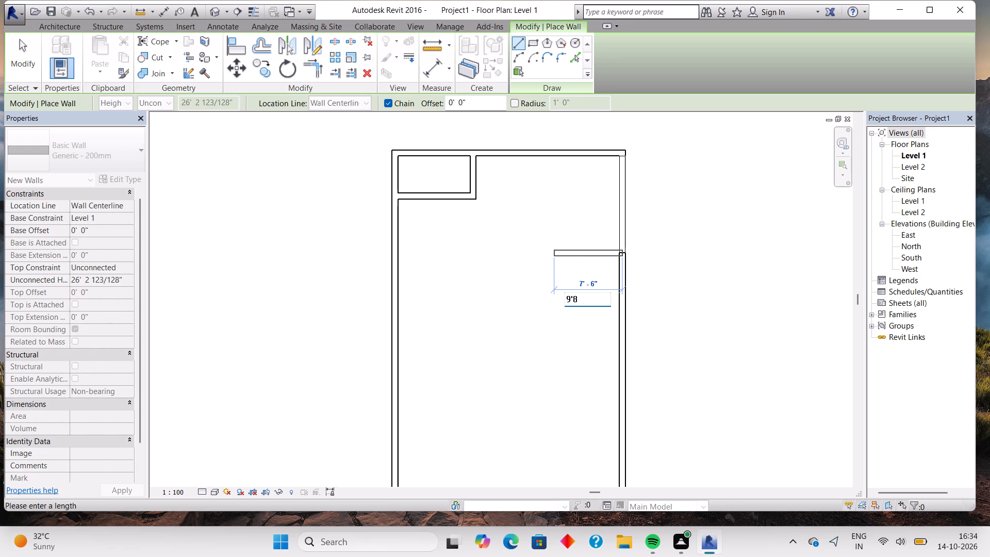
pyautogui.press('Return')
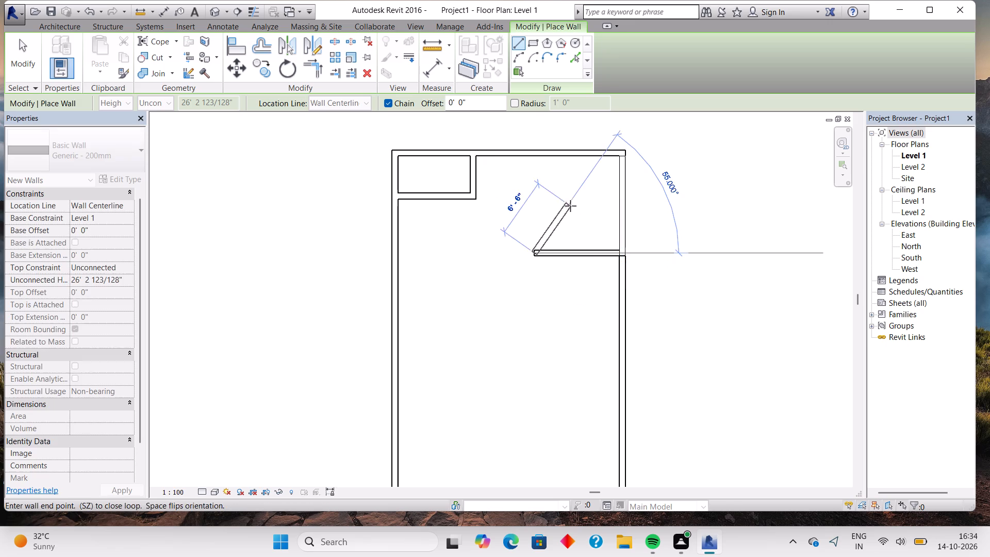
pyautogui.click(529, 161)
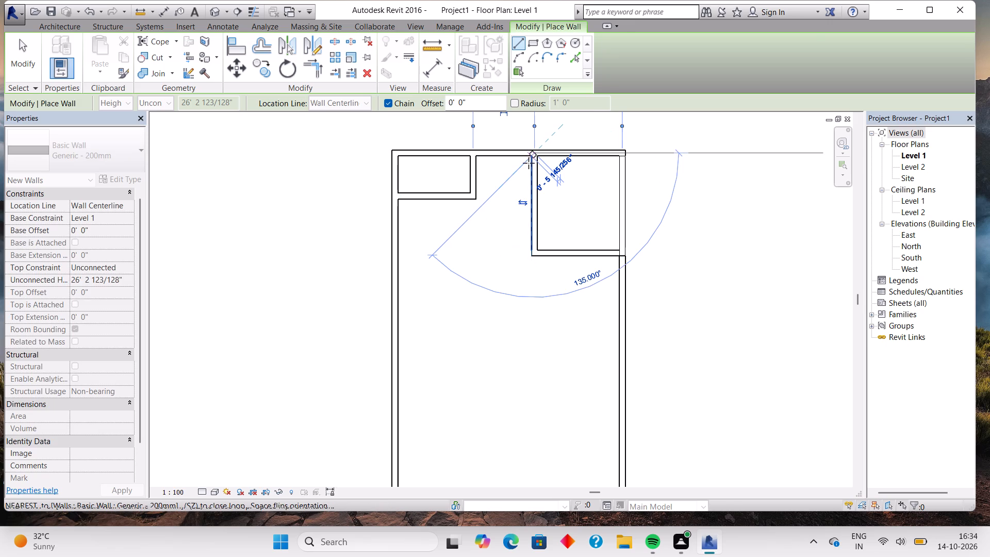
pyautogui.press('Escape')
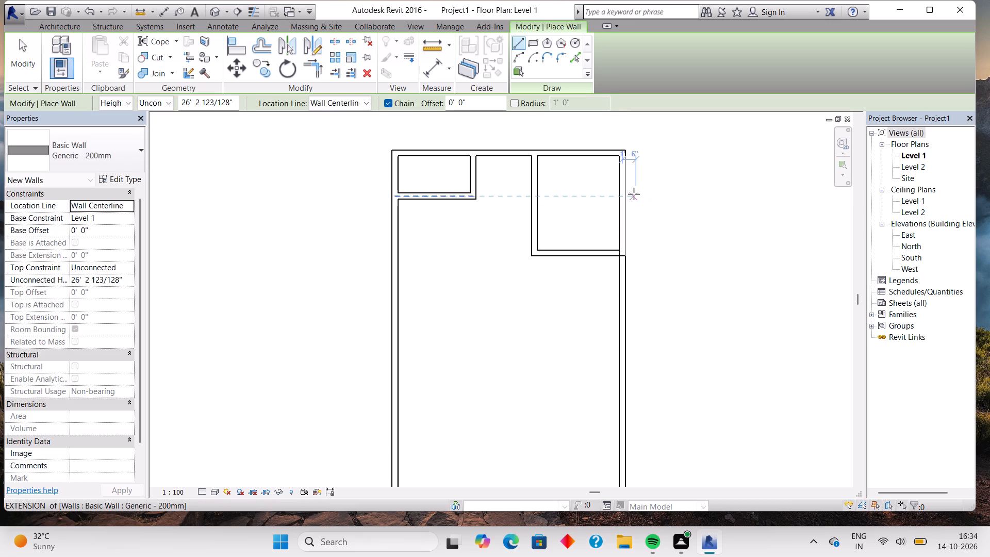
# Delete the redundant wall segment overlapping the right exterior wall alongside the top-right room.
pyautogui.scroll(6, 631, 194)
pyautogui.press('Escape')
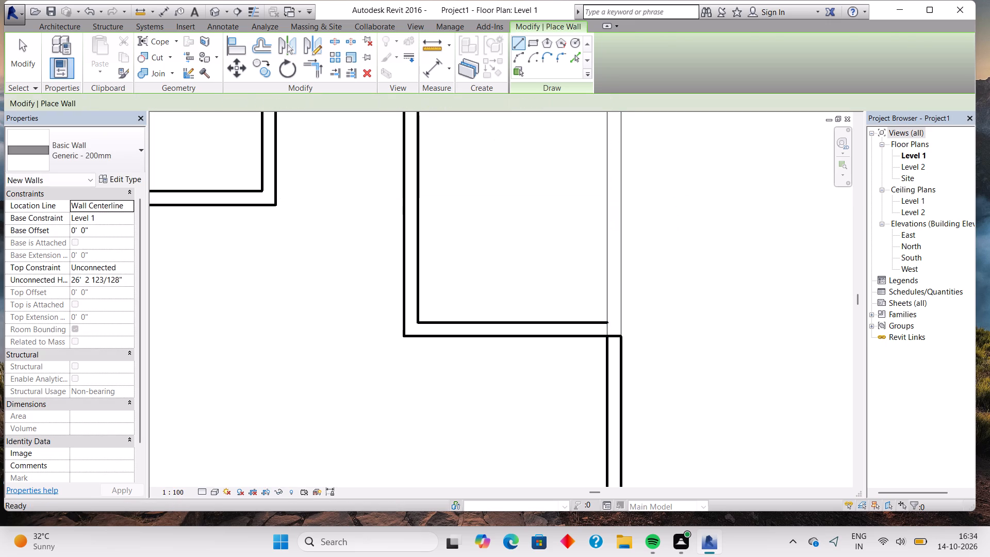
pyautogui.click(614, 205)
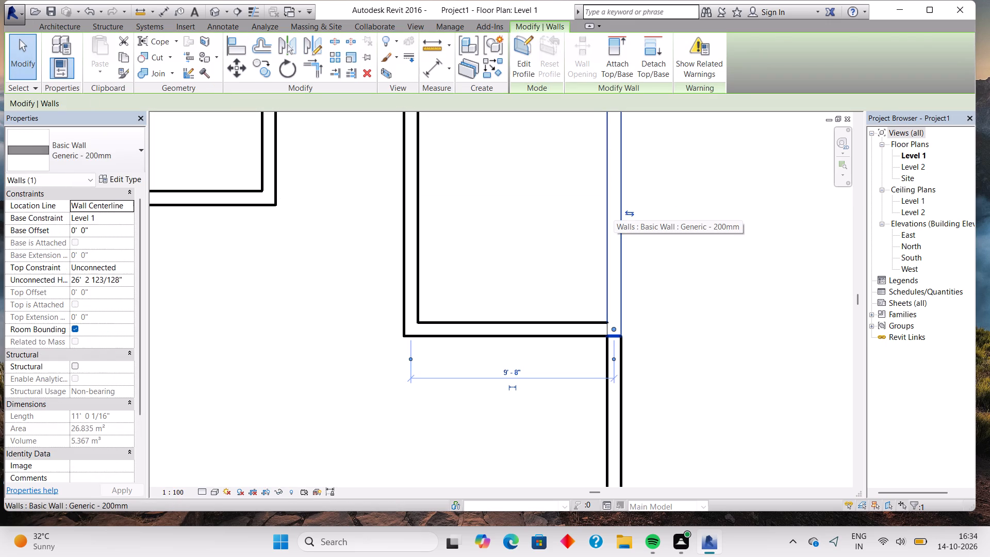
pyautogui.press('Delete')
pyautogui.scroll(-7, 552, 222)
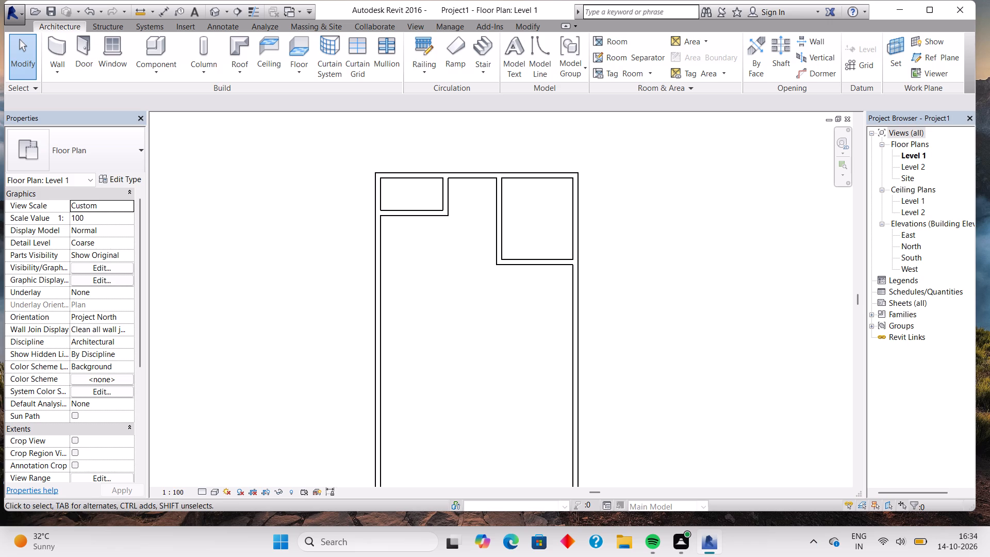
# Draw a Generic - 200mm wall about 6' 5" long from the top-left room's lower-right corner across to the top-right room's vertical wall.
pyautogui.scroll(2, 460, 225)
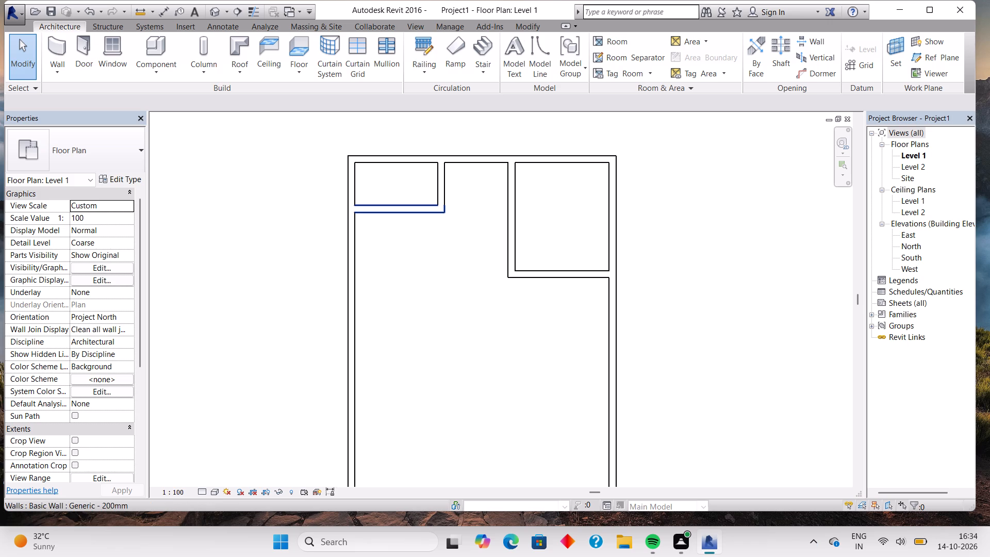
pyautogui.click(54, 47)
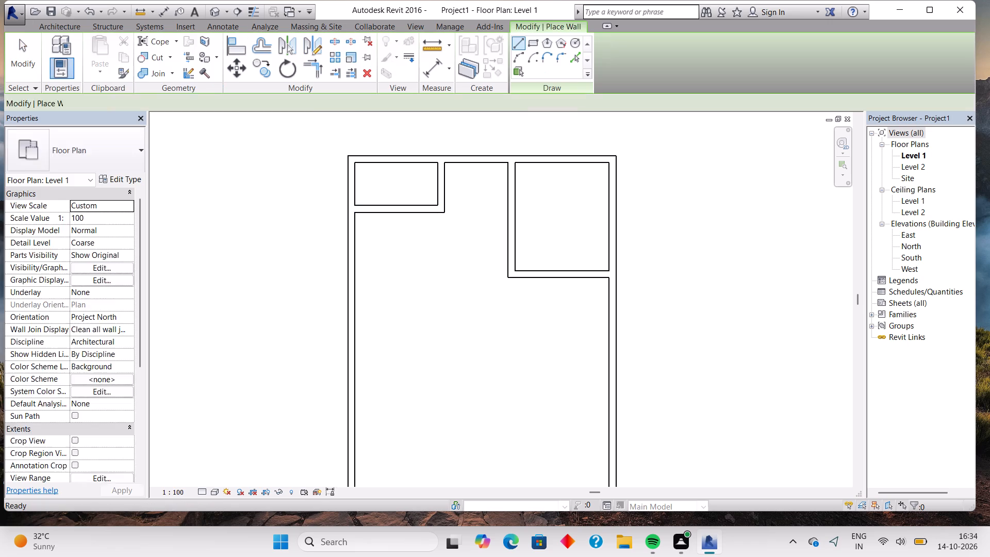
pyautogui.click(440, 207)
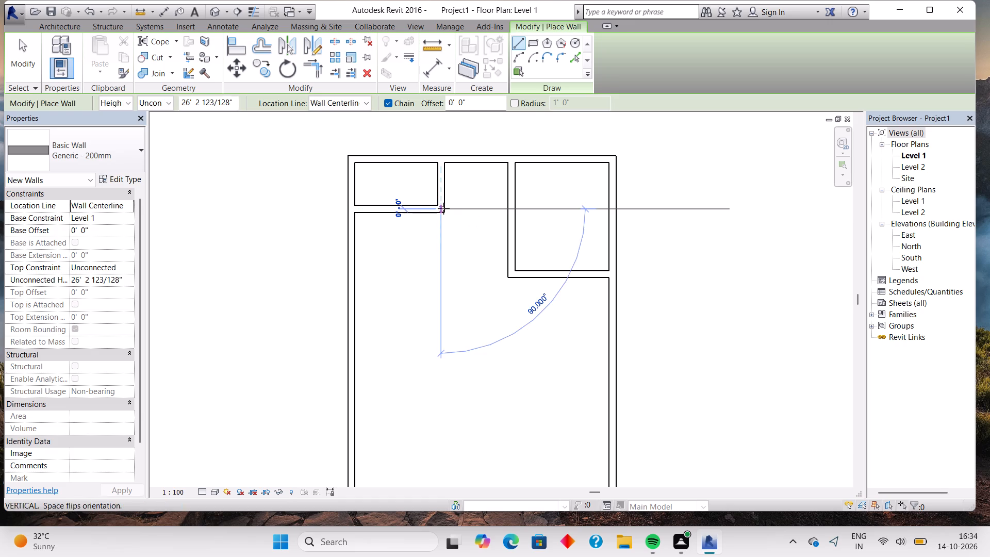
pyautogui.click(503, 204)
pyautogui.press('Escape')
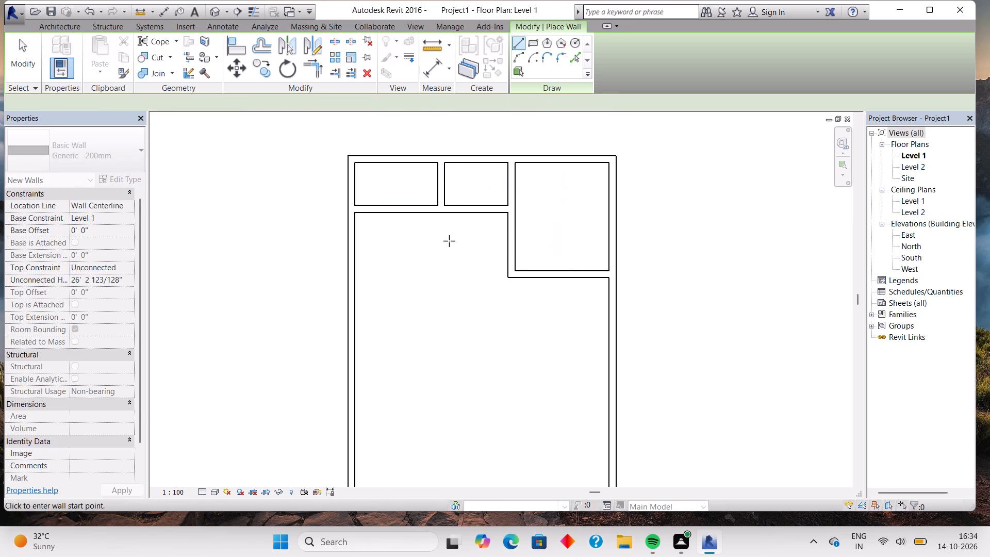
# Measure the top-right room's clear inside width, from its left vertical wall's inner face to the right exterior wall's inner face.
pyautogui.scroll(-1, 449, 237)
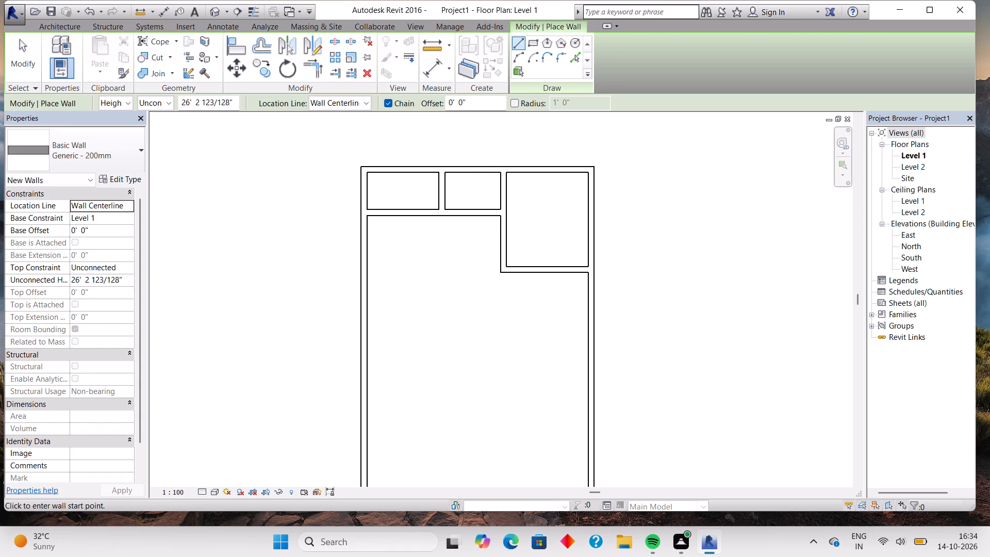
pyautogui.click(426, 47)
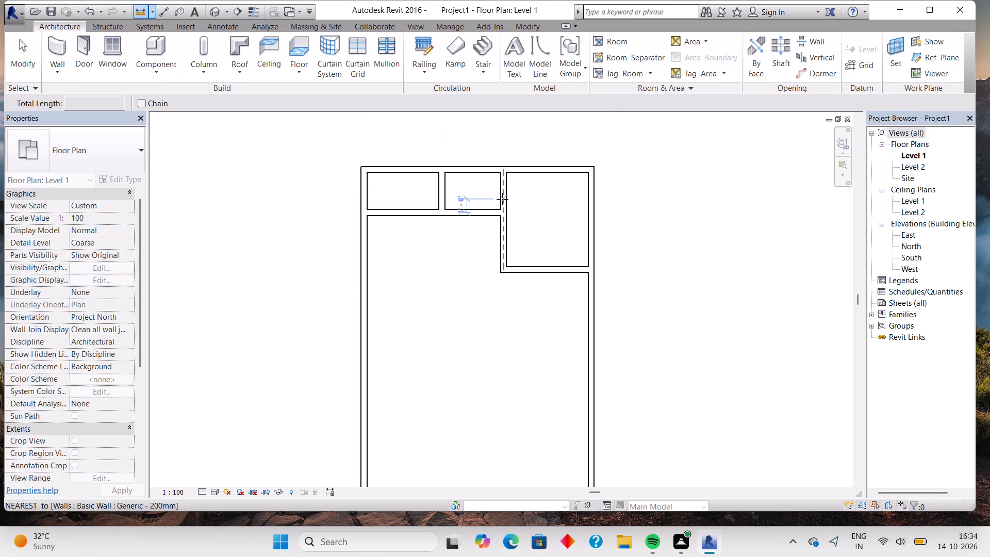
pyautogui.scroll(3, 497, 199)
pyautogui.click(510, 199)
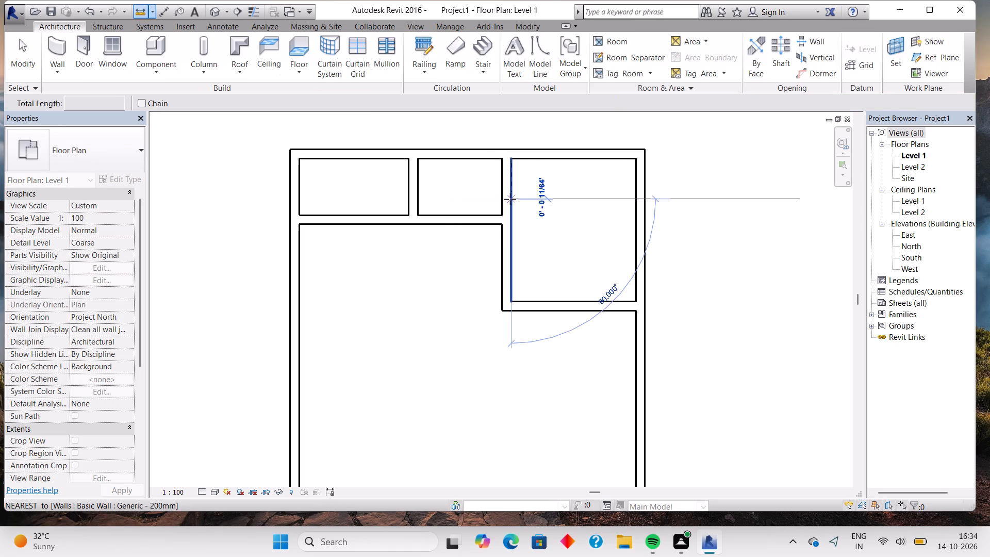
pyautogui.click(635, 199)
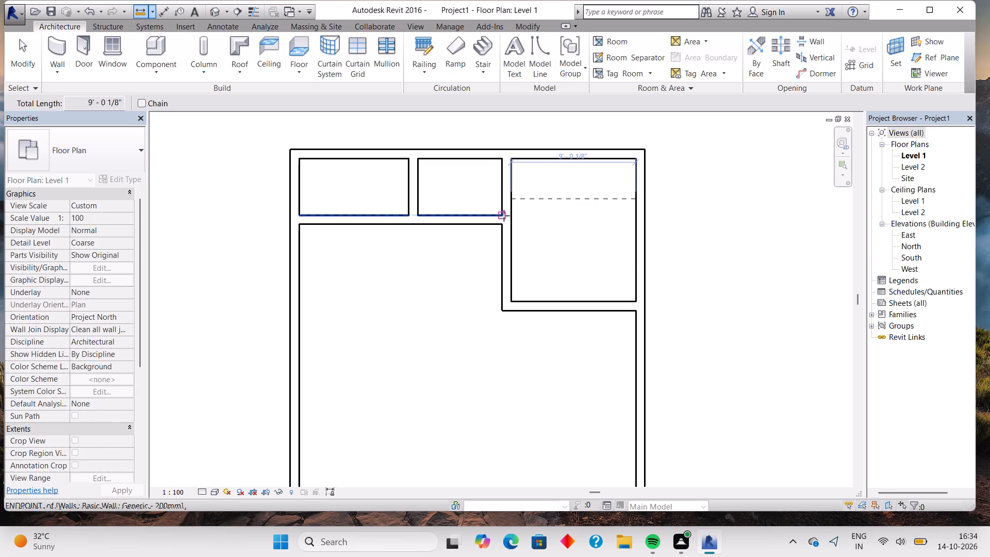
pyautogui.press('Escape')
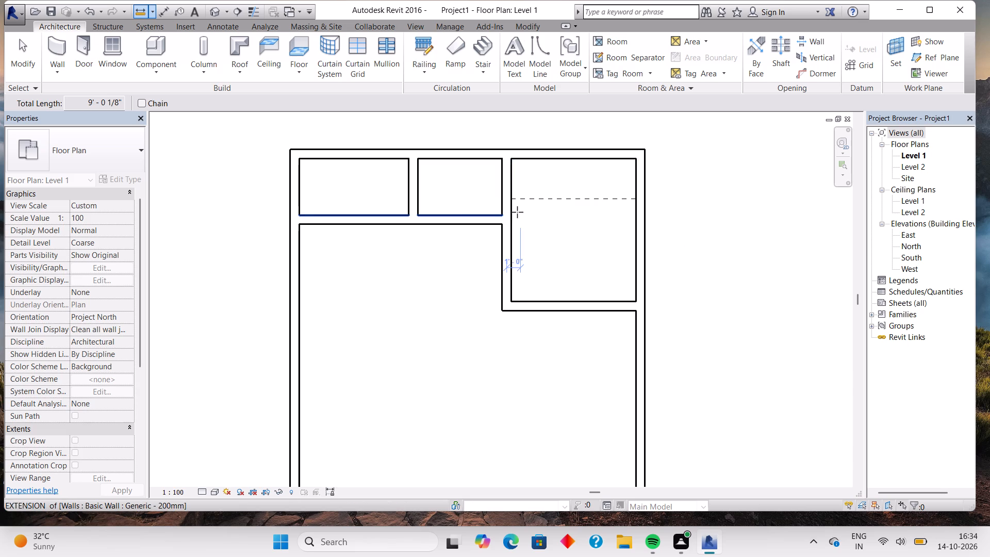
pyautogui.press('Escape')
# Nudge the top-right room's left vertical wall two increments toward the top-left room, widening the top-right room.
pyautogui.click(513, 205)
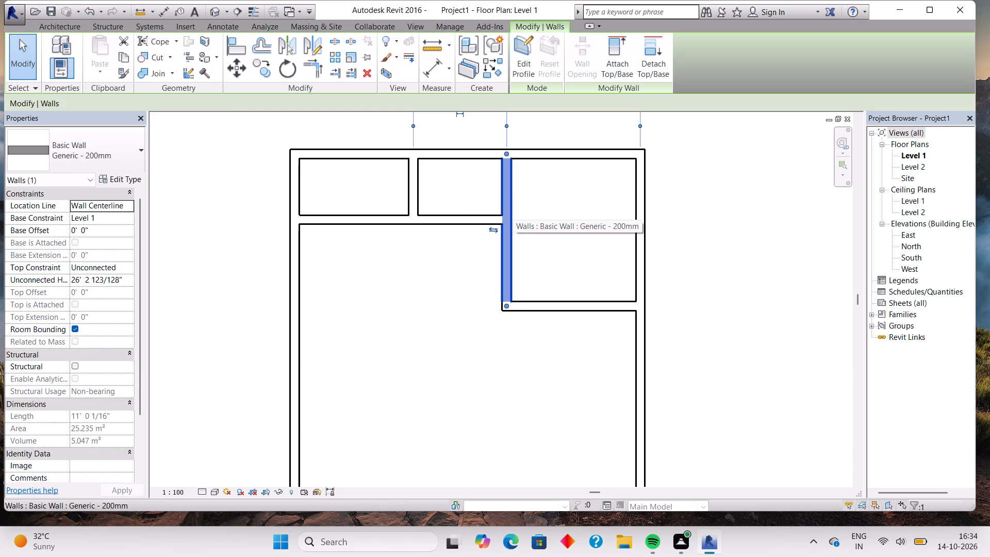
pyautogui.press('Left')
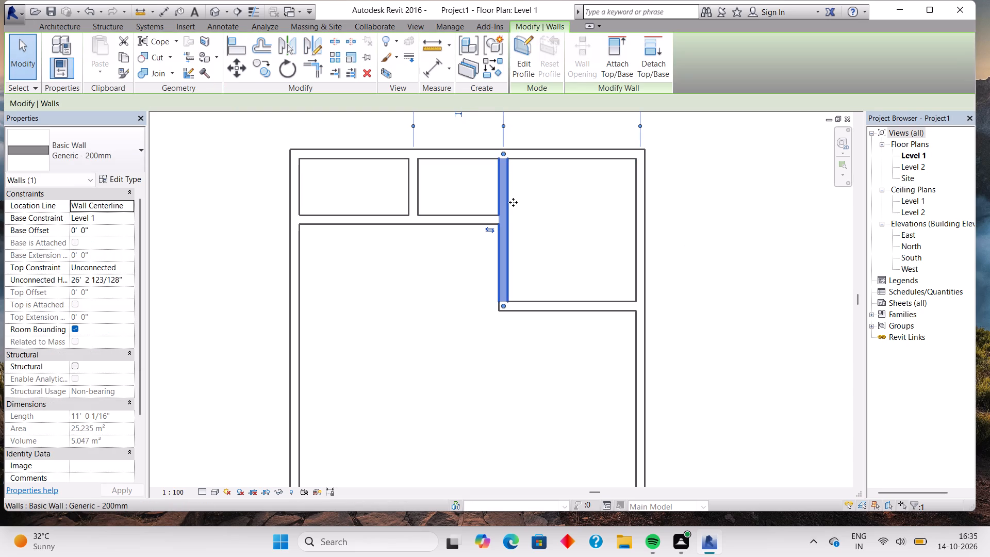
pyautogui.press('Left')
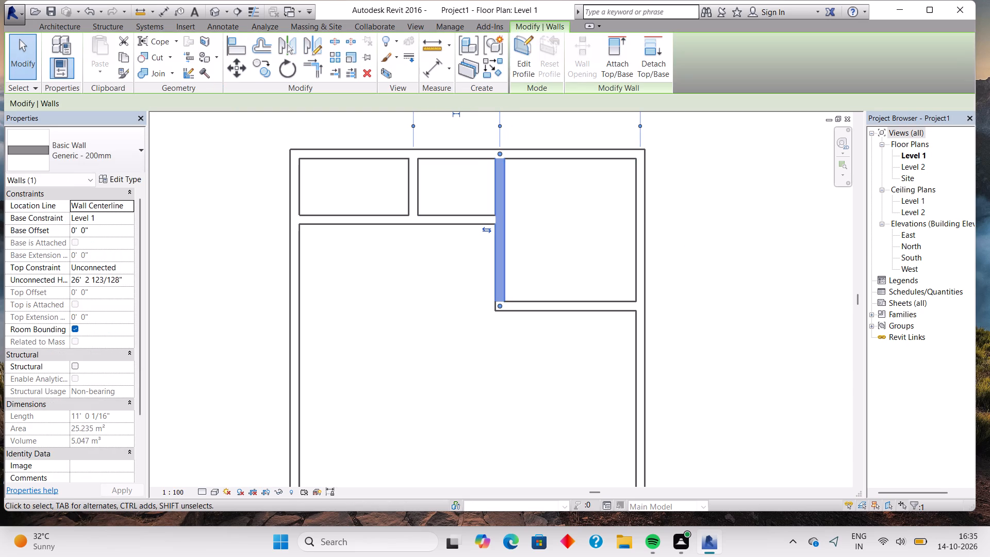
pyautogui.press('Escape')
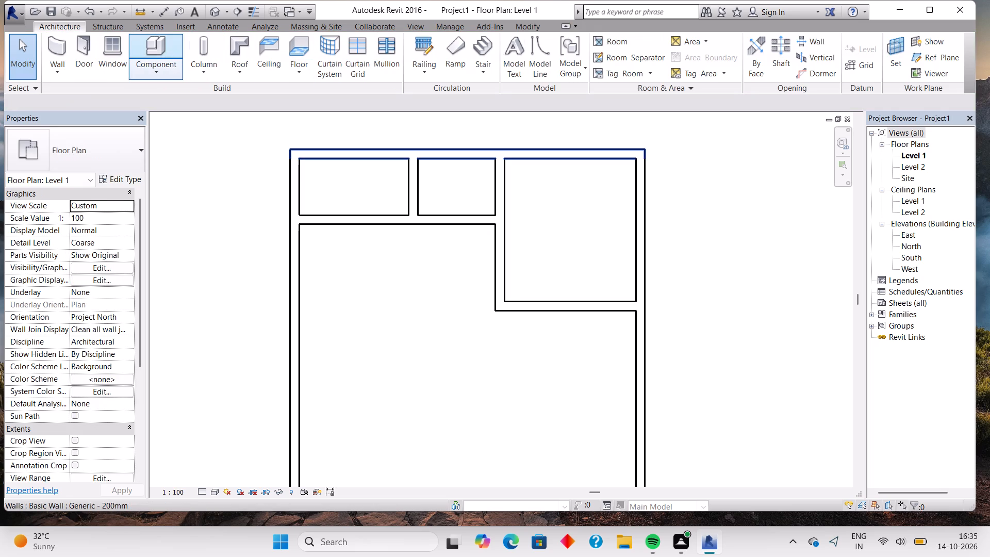
# Measure the top-right room's clear inside width again, between its left vertical wall and the right exterior wall.
pyautogui.click(71, 42)
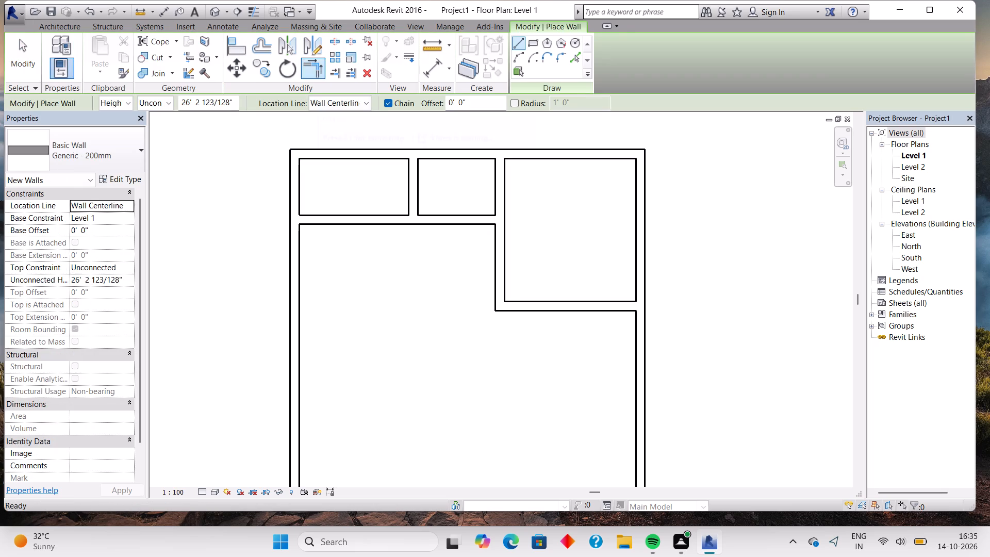
pyautogui.click(428, 47)
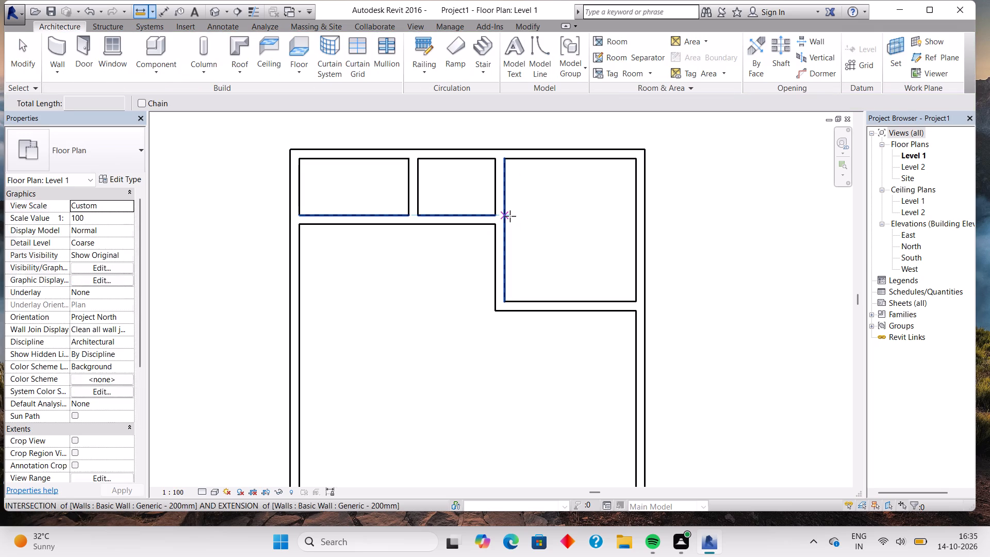
pyautogui.click(510, 216)
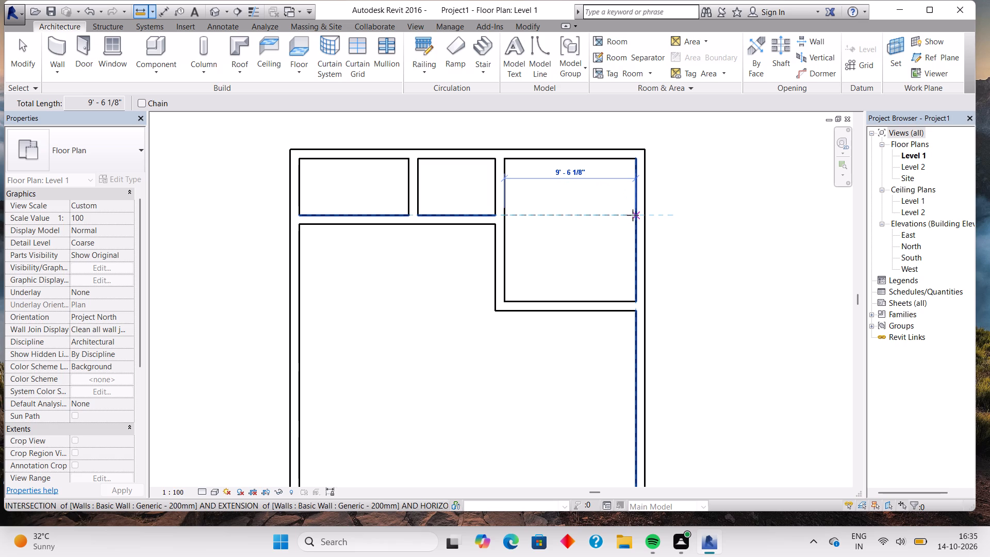
pyautogui.click(637, 215)
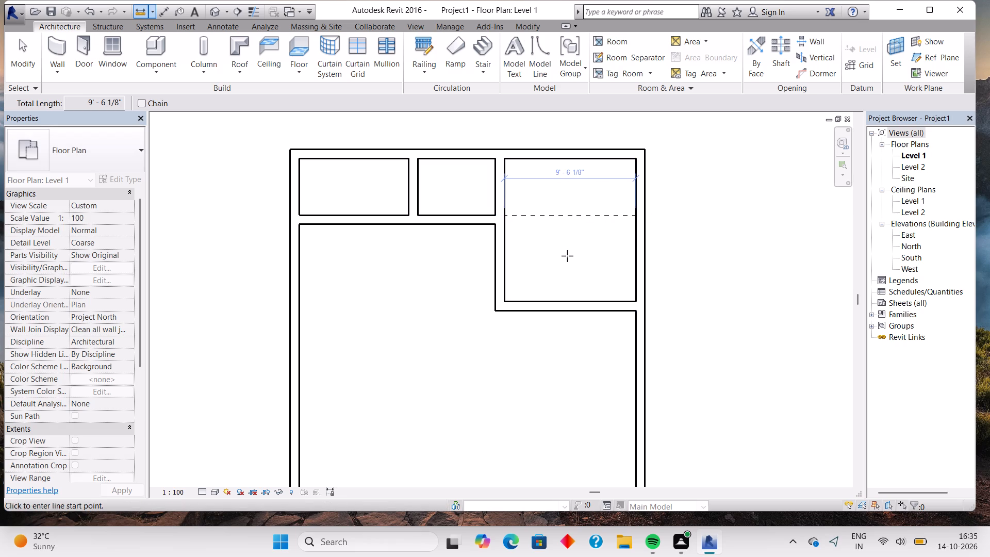
pyautogui.press('Escape')
pyautogui.press('Escape')
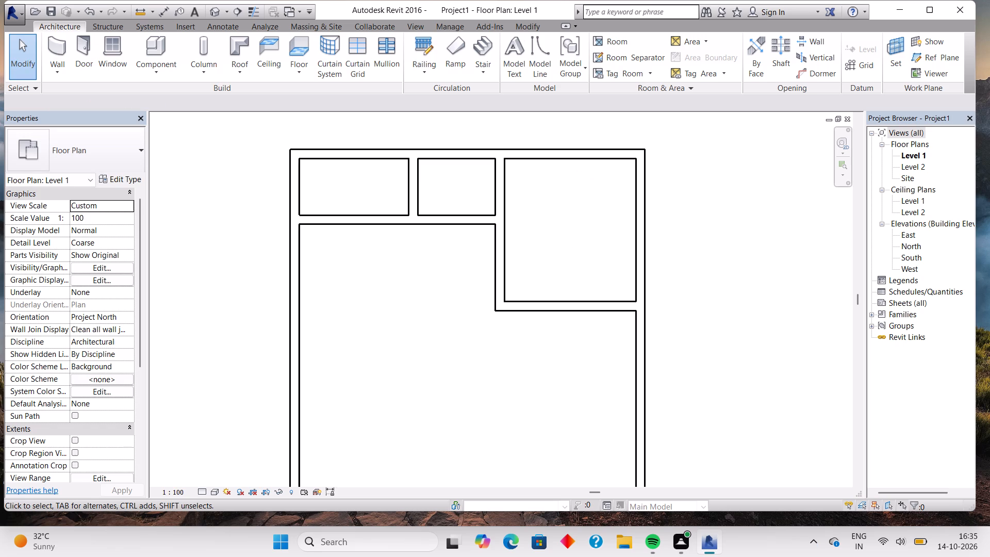
# Nudge the top-right room's left vertical wall one more increment toward the top-left room.
pyautogui.click(505, 224)
pyautogui.press('Left')
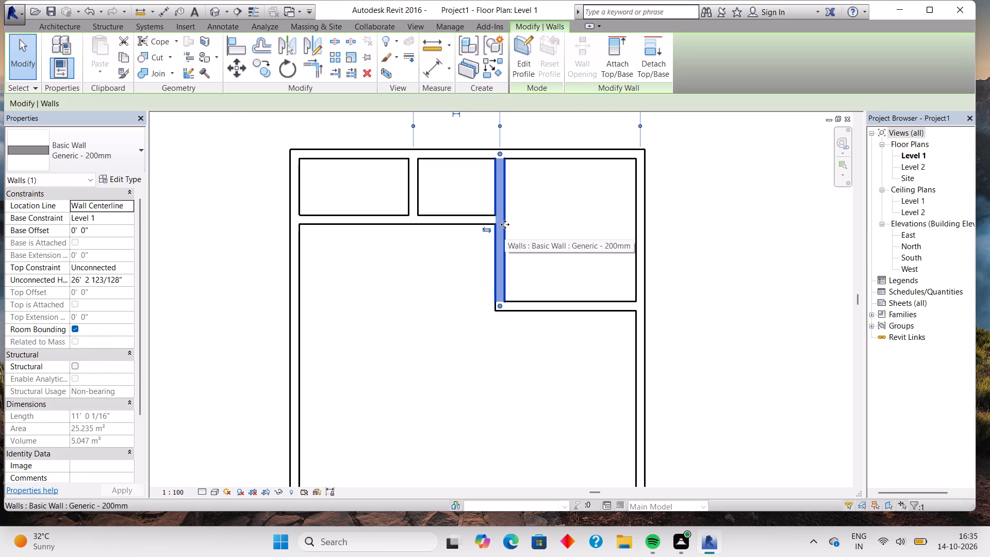
pyautogui.press('Escape')
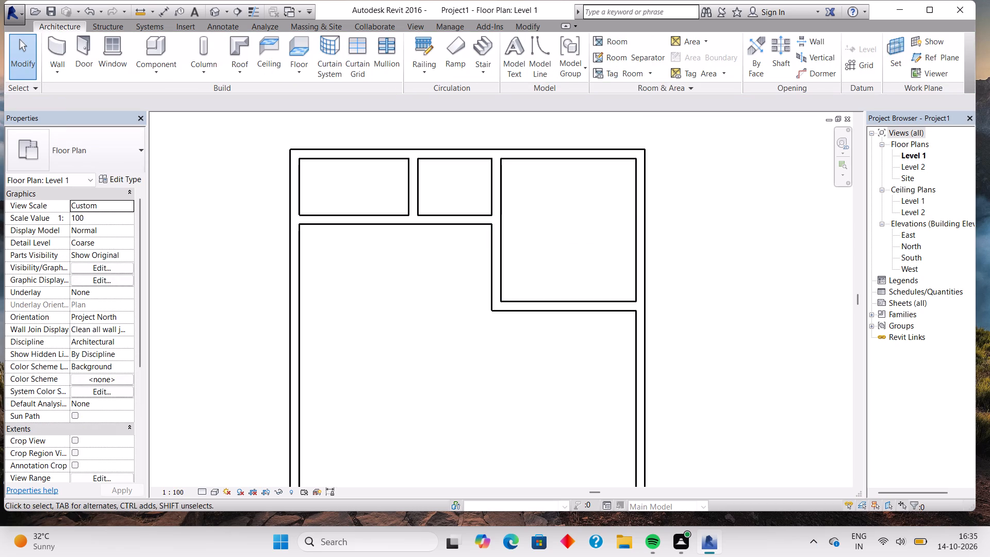
# Measure the top-right room's clear inside width once more, from the right exterior wall's inner face to the left vertical wall's inner face.
pyautogui.click(46, 43)
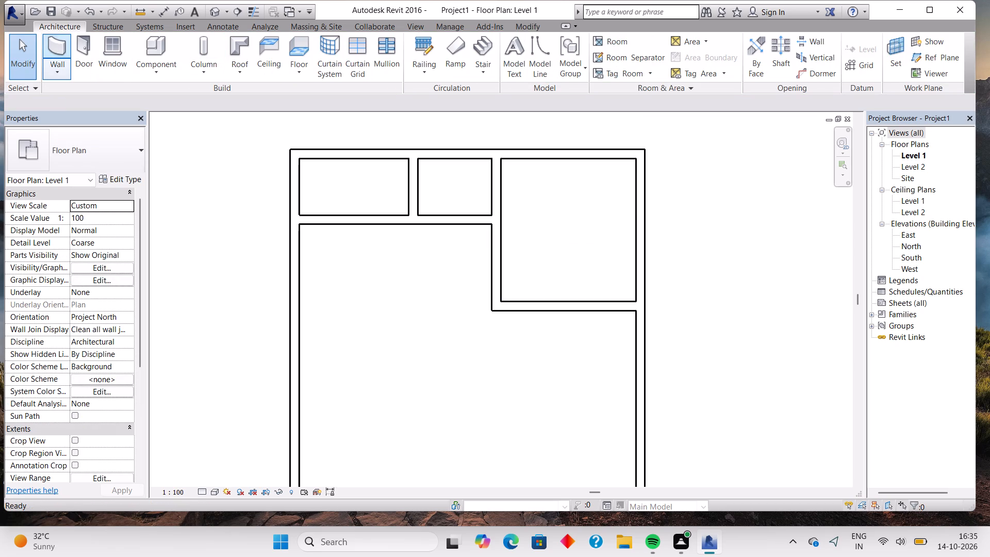
pyautogui.click(432, 43)
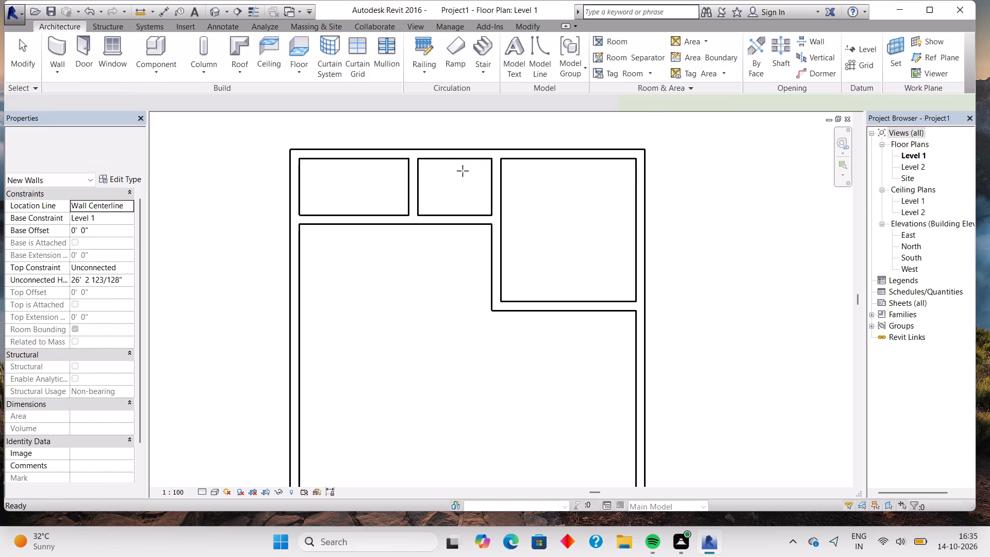
pyautogui.click(635, 223)
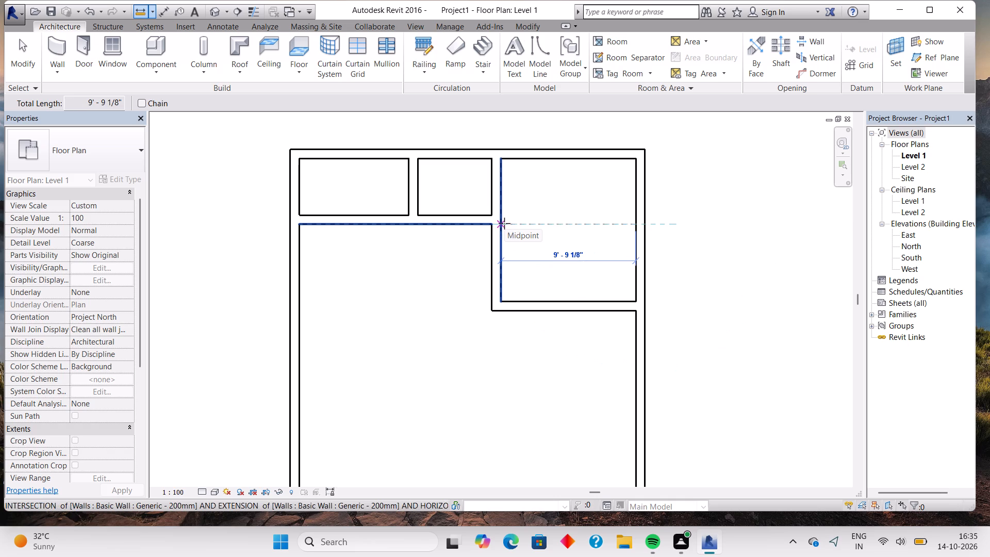
pyautogui.press('Escape')
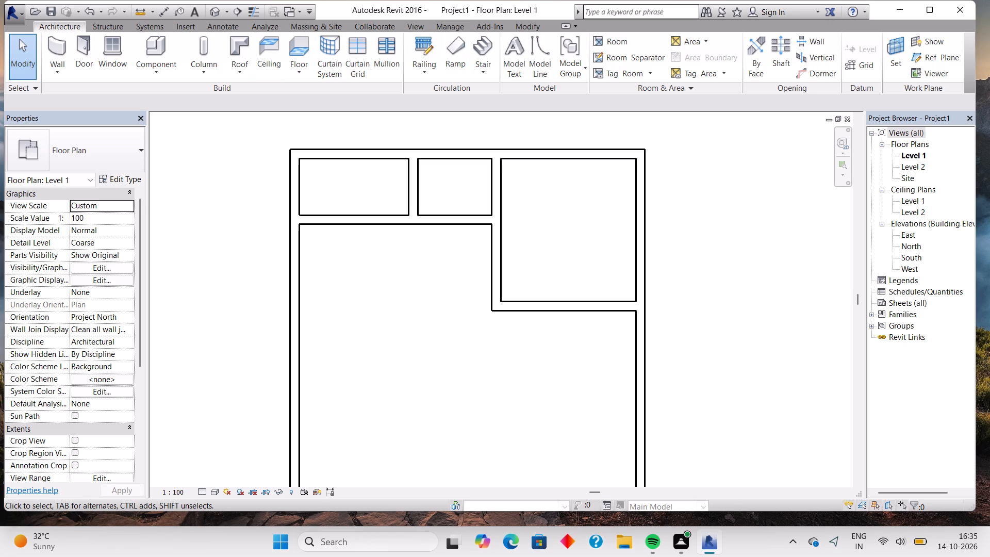
# Measure the top-right room's clear inside depth, starting from the top exterior wall's inner face and going down to the lower wall.
pyautogui.click(58, 41)
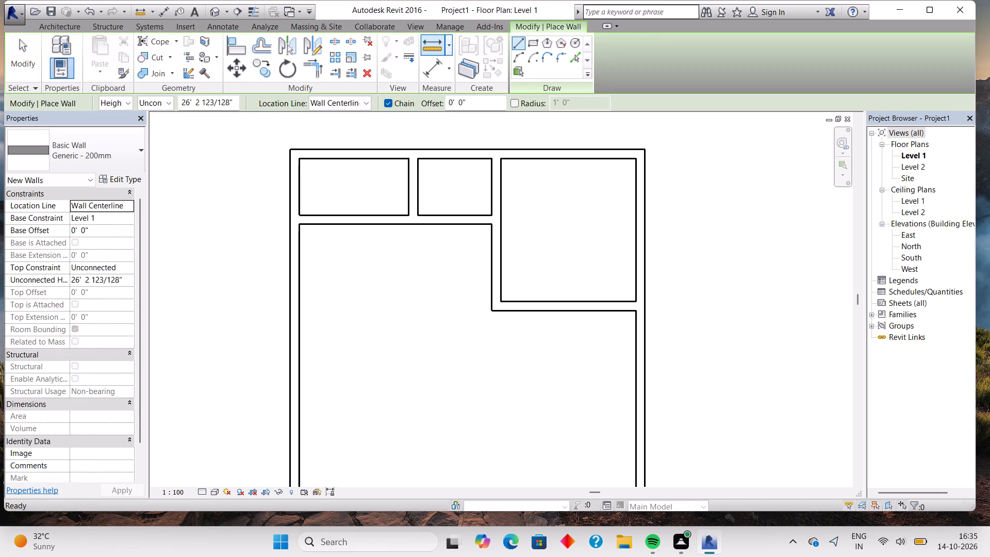
pyautogui.click(431, 46)
pyautogui.click(543, 160)
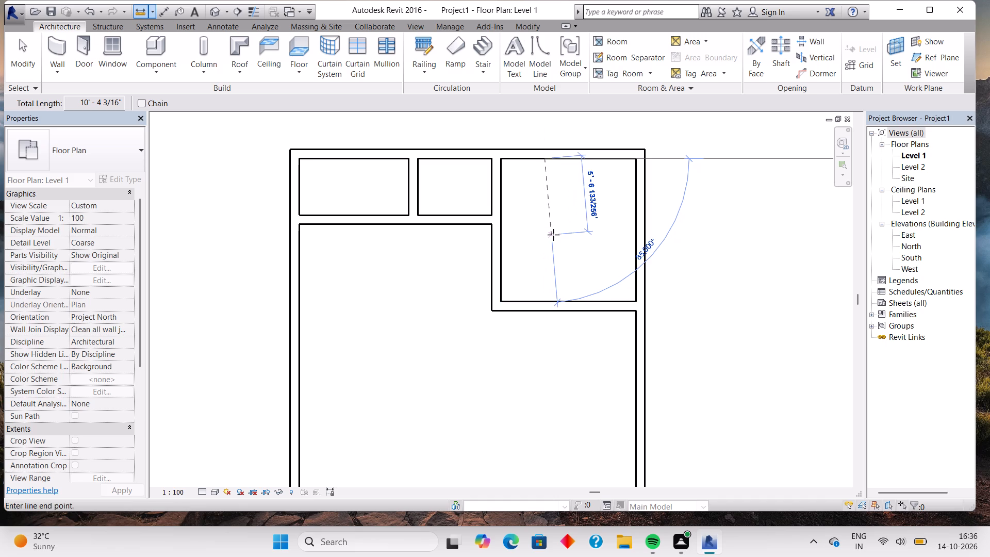
pyautogui.press('Escape')
# Nudge the top-right room's lower horizontal wall three increments away from the top exterior wall, deepening the room.
pyautogui.click(562, 298)
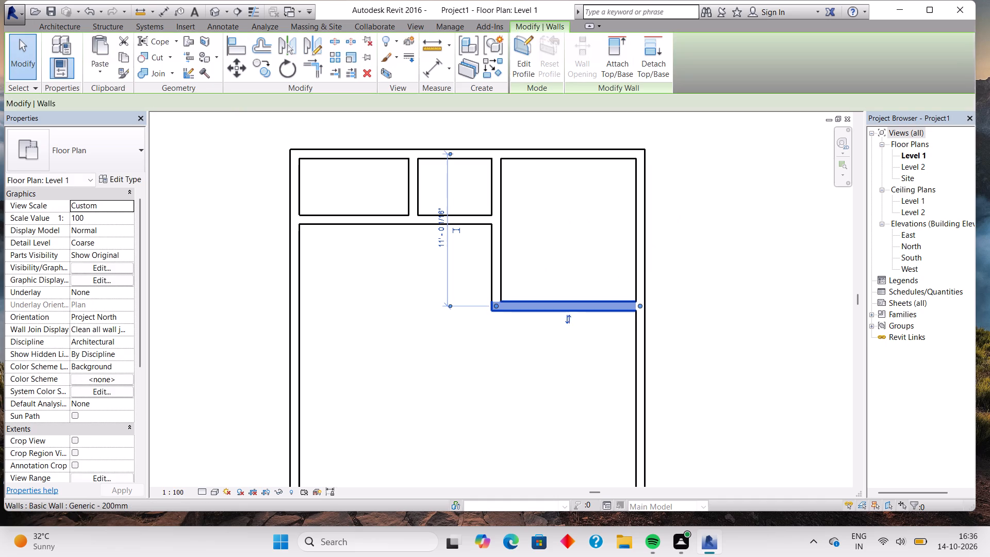
pyautogui.press('Down')
pyautogui.press('Down')
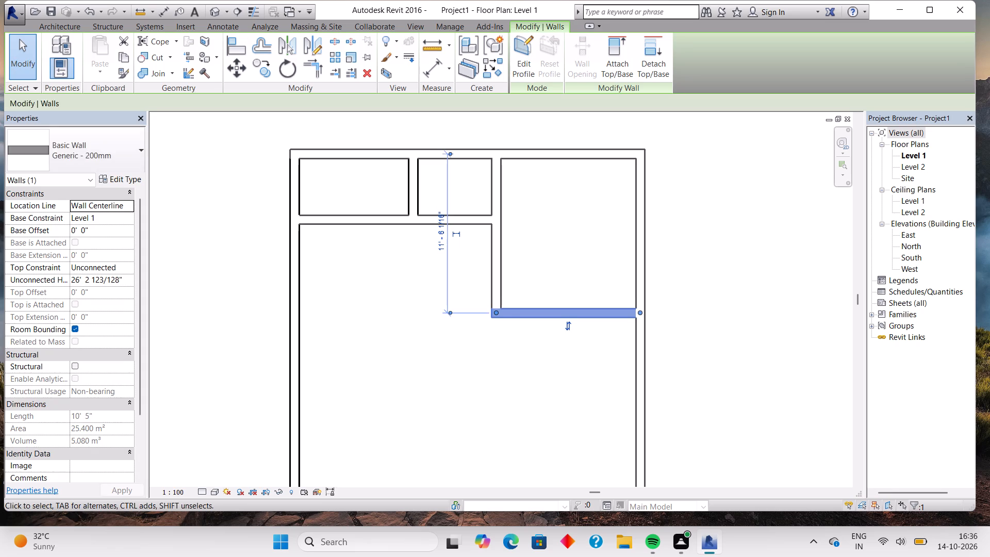
pyautogui.press('Down')
pyautogui.press('Escape')
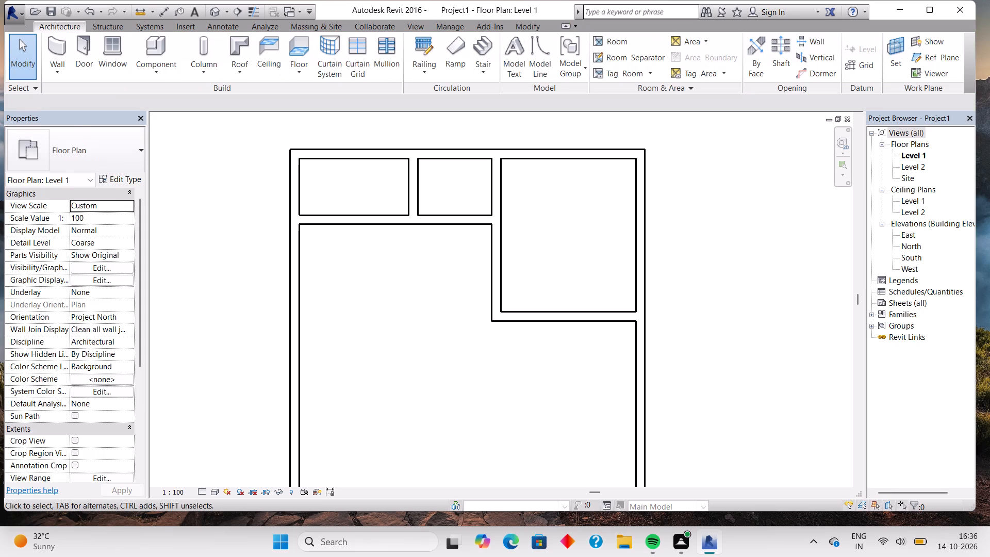
# Measure the top-right room's clear inside depth from the top exterior wall's inner face to the lower wall's inner face.
pyautogui.click(55, 45)
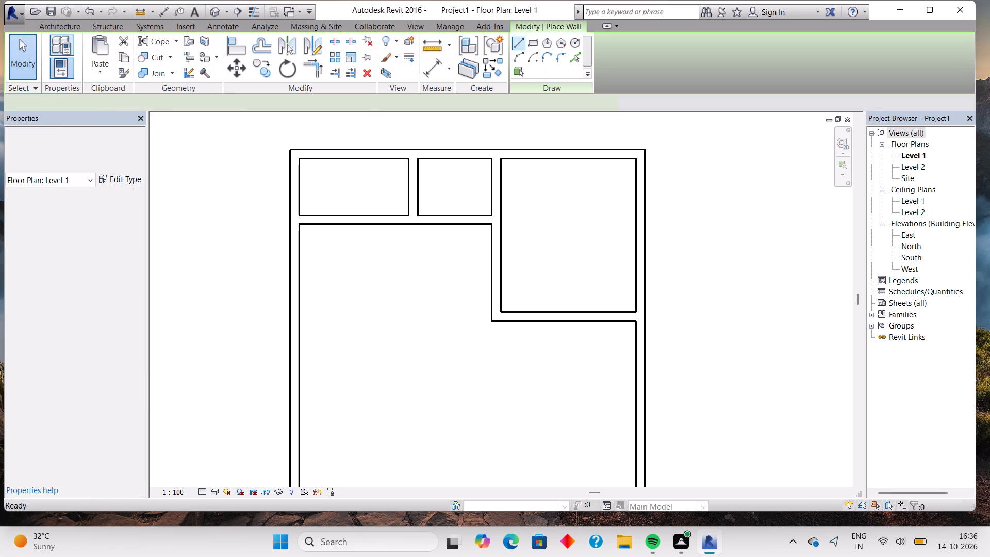
pyautogui.click(435, 43)
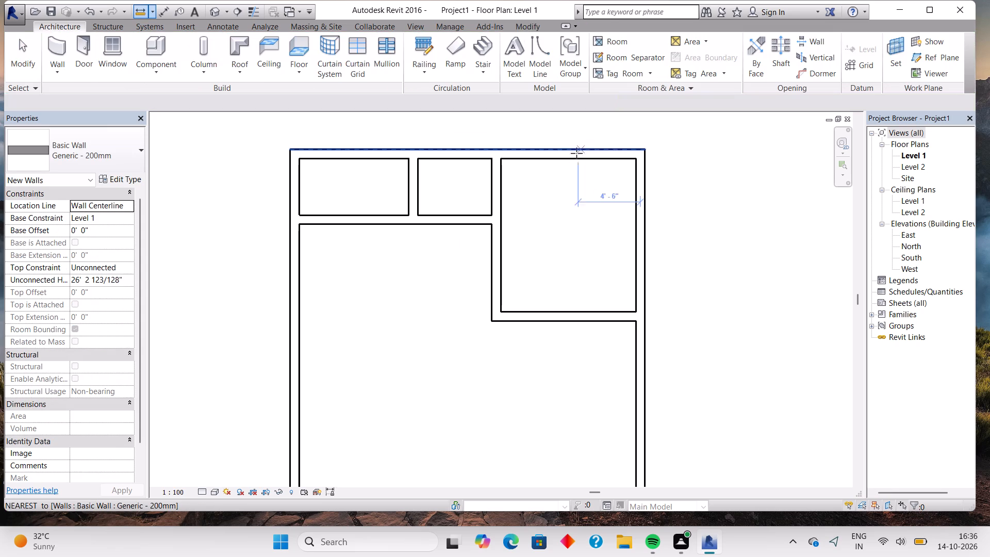
pyautogui.click(571, 159)
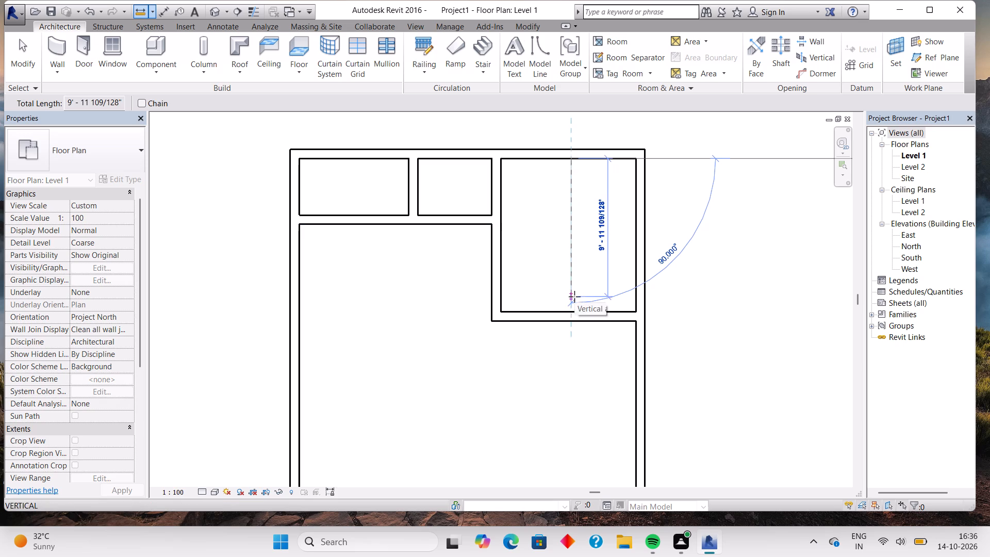
pyautogui.click(575, 310)
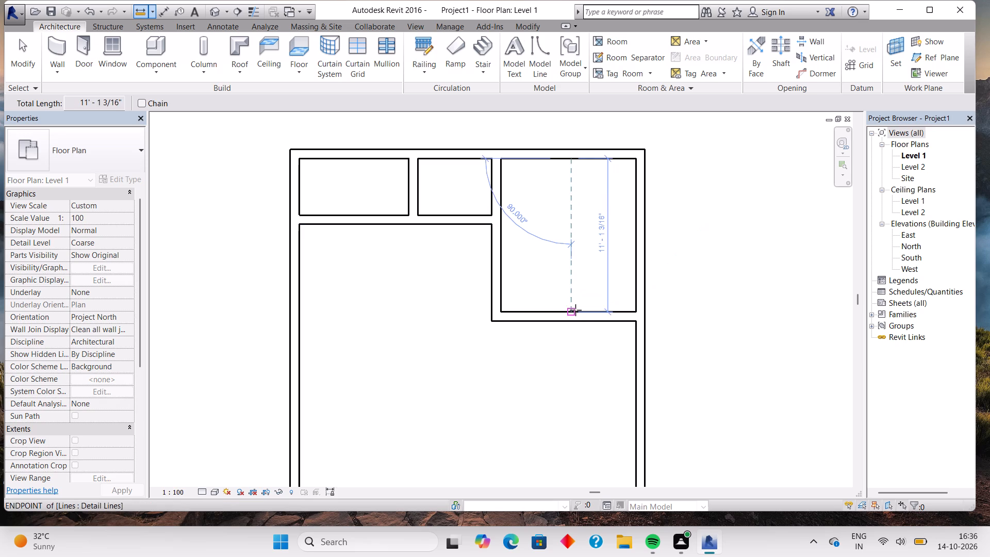
pyautogui.press('Escape')
pyautogui.press('Escape')
# Nudge the top-right room's lower horizontal wall two increments away from the top exterior wall.
pyautogui.click(565, 319)
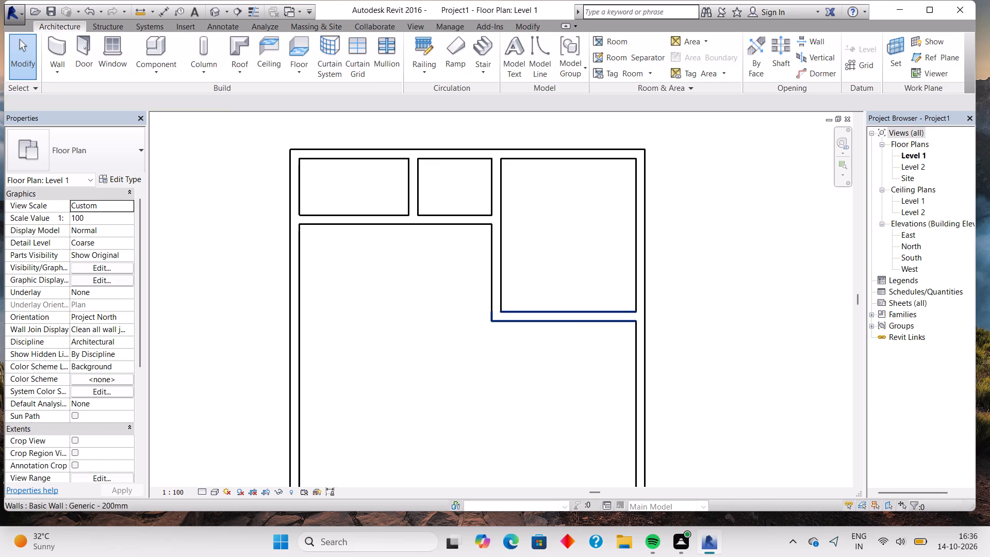
pyautogui.press('Down')
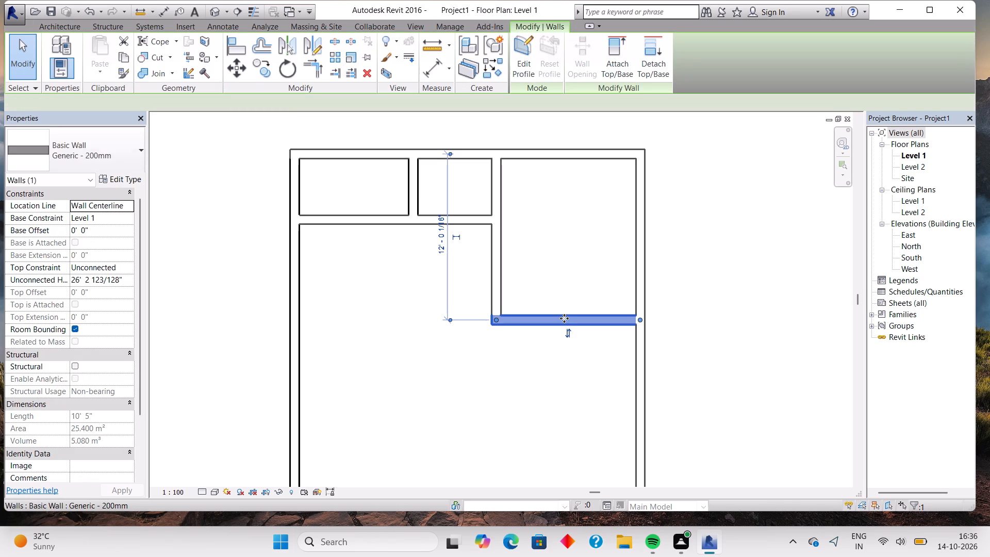
pyautogui.press('Down')
pyautogui.press('Escape')
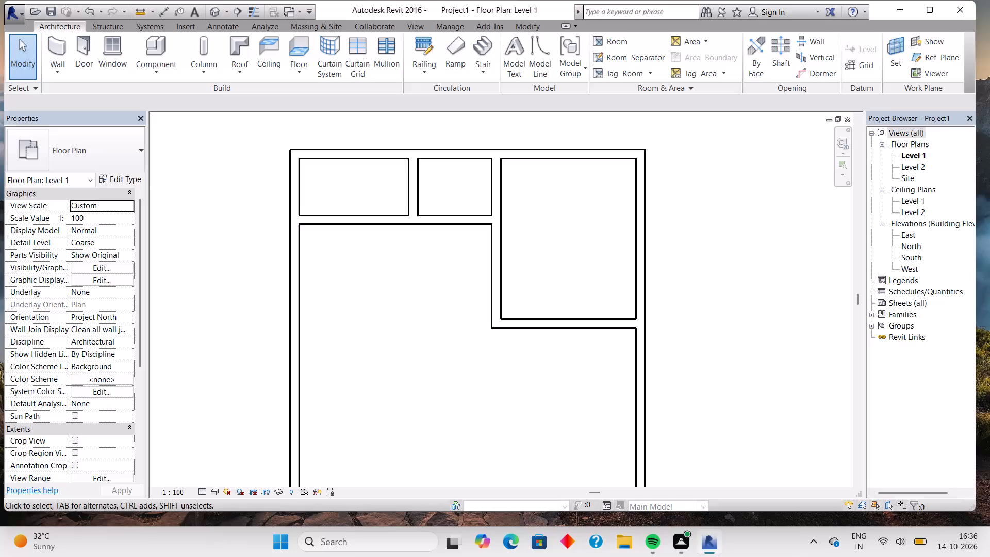
# Measure the top-right room's clear inside depth again, from the top exterior wall's inner face to the lower wall's inner face.
pyautogui.click(59, 41)
pyautogui.click(435, 48)
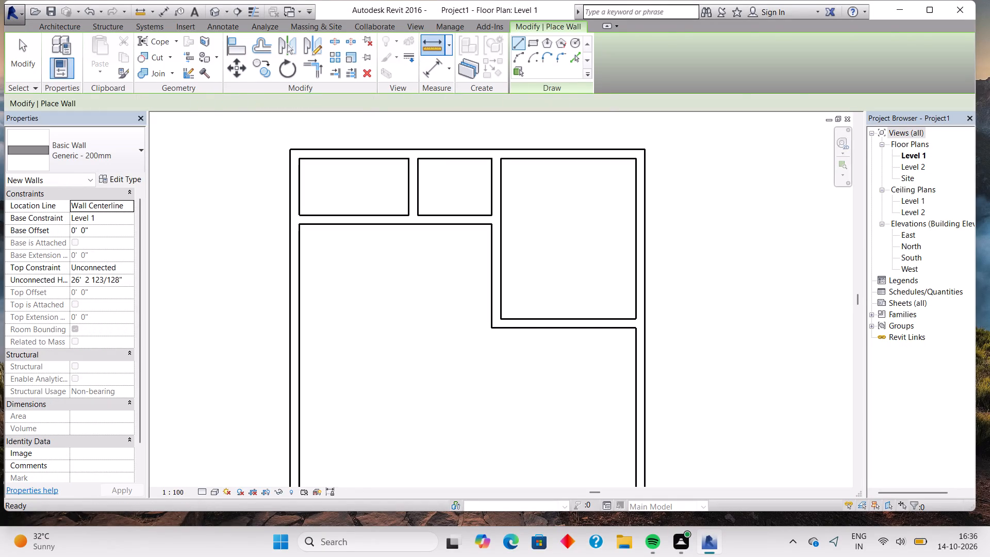
pyautogui.click(571, 163)
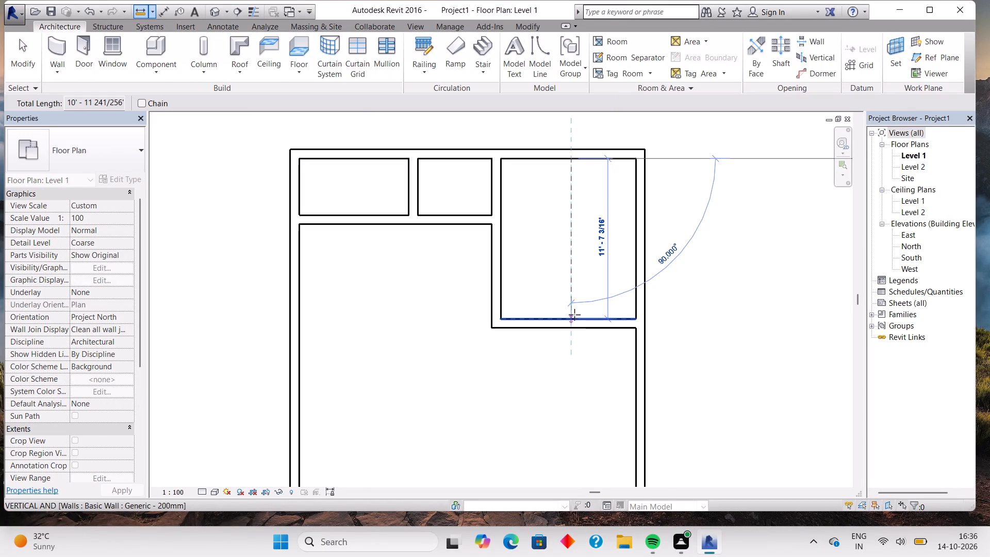
pyautogui.scroll(6, 573, 315)
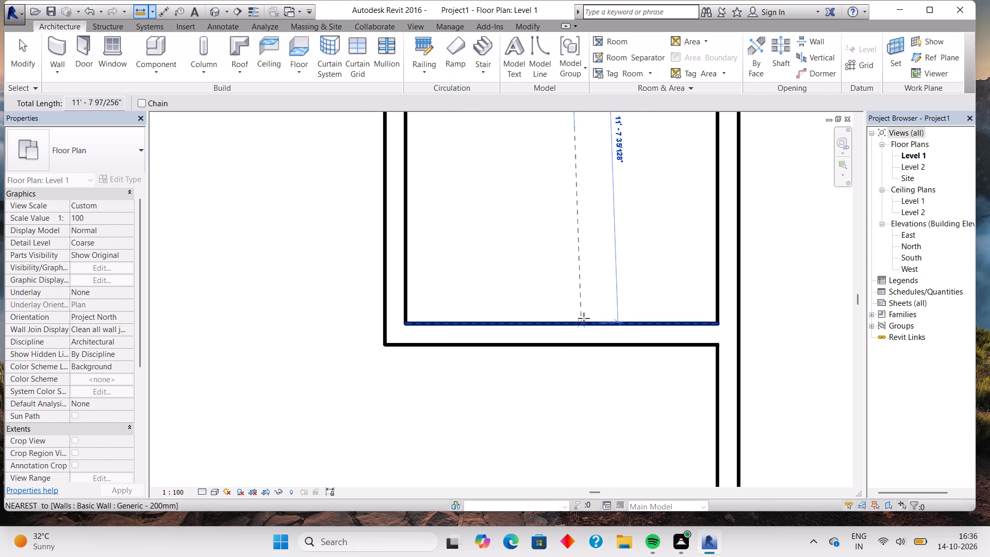
pyautogui.scroll(2, 584, 318)
pyautogui.scroll(-6, 584, 318)
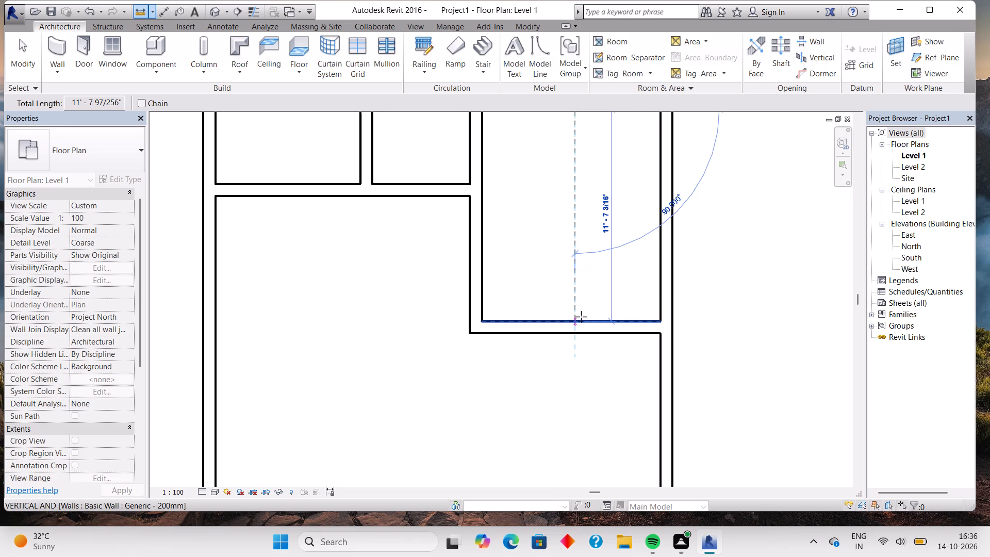
pyautogui.scroll(-2, 581, 317)
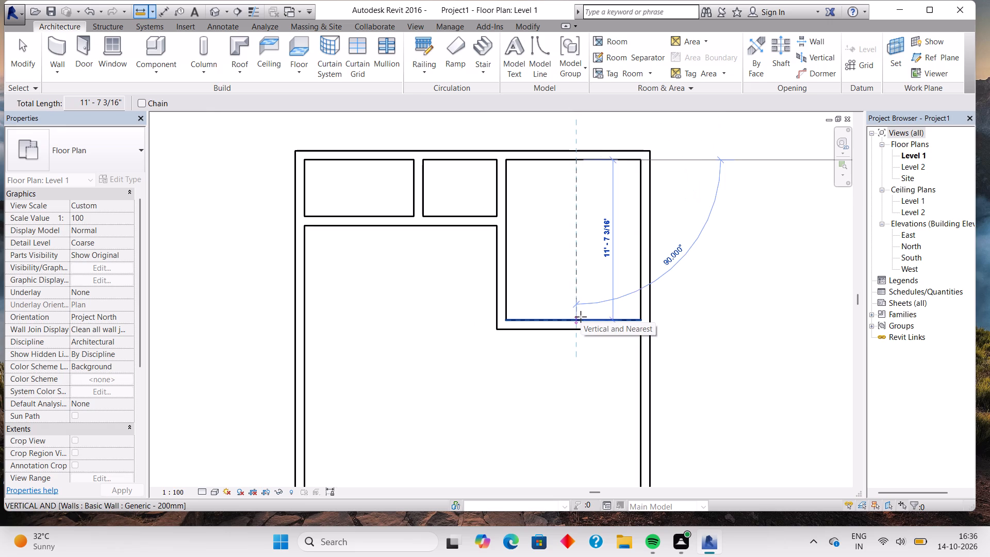
pyautogui.scroll(6, 581, 317)
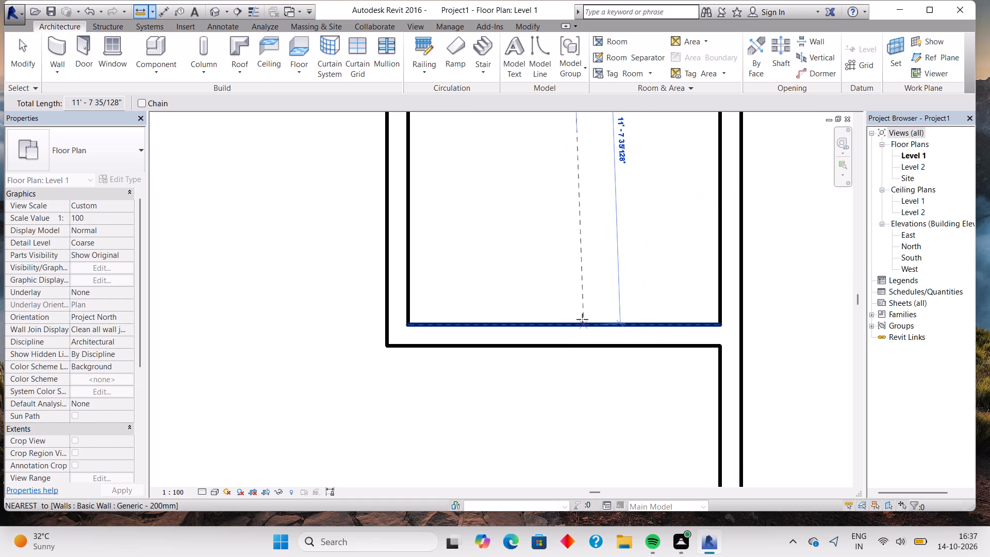
pyautogui.click(578, 319)
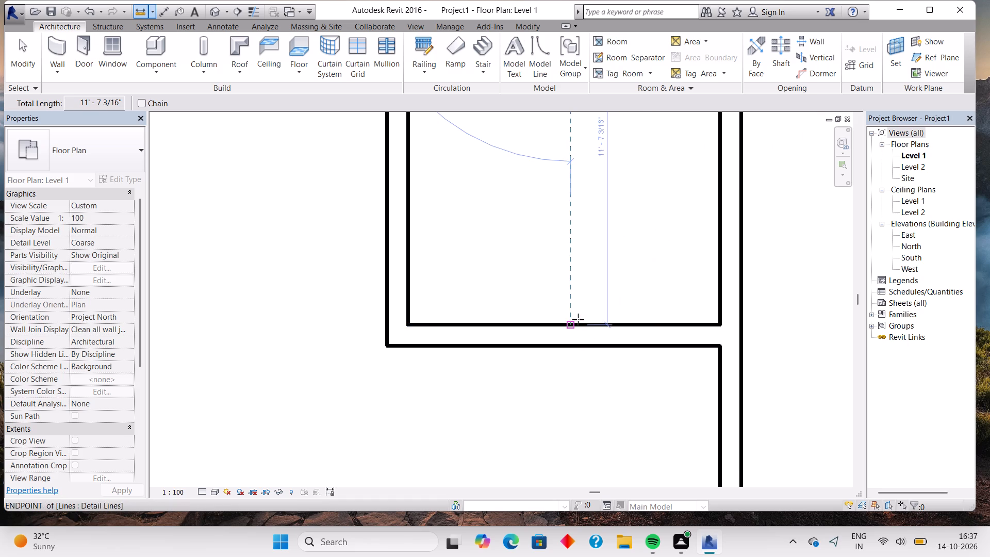
pyautogui.scroll(-3, 578, 319)
pyautogui.scroll(4, 578, 319)
pyautogui.scroll(-6, 578, 319)
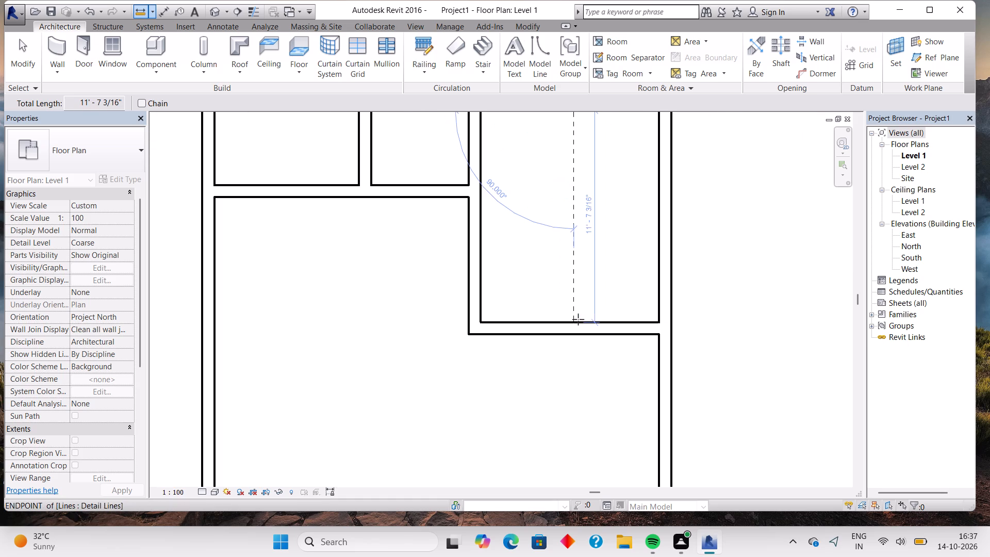
pyautogui.press('Escape')
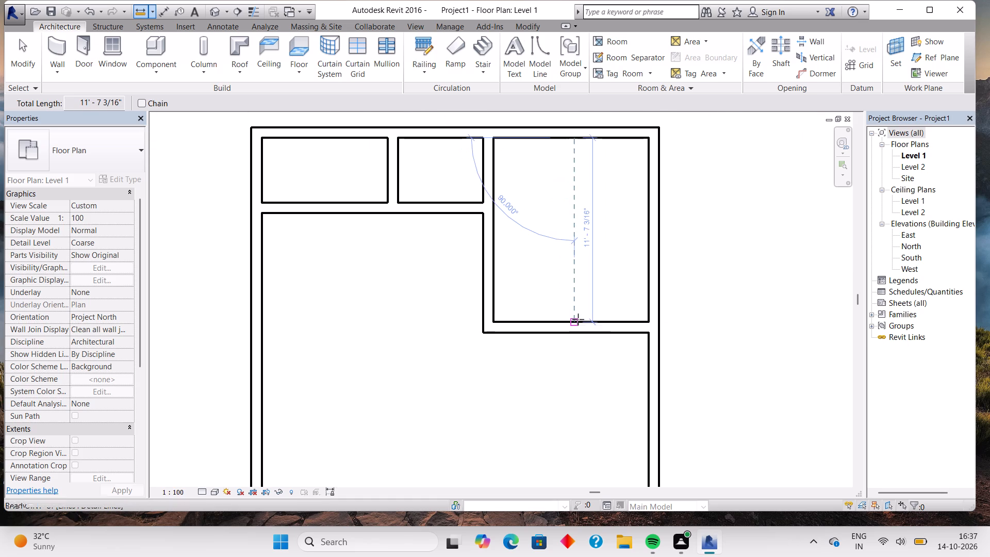
pyautogui.press('Escape')
# Nudge the top-right room's lower horizontal wall one increment back toward the top exterior wall.
pyautogui.click(578, 319)
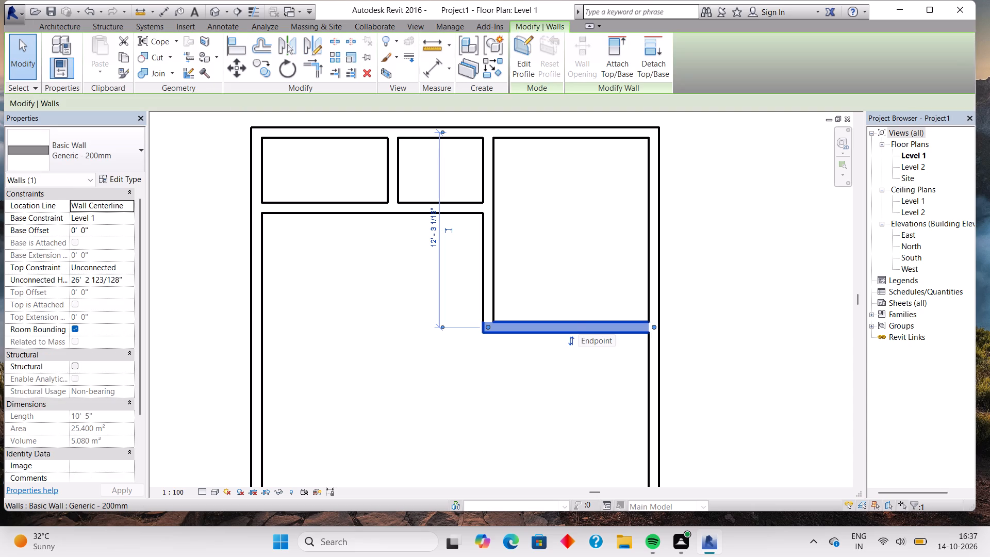
pyautogui.press('Up')
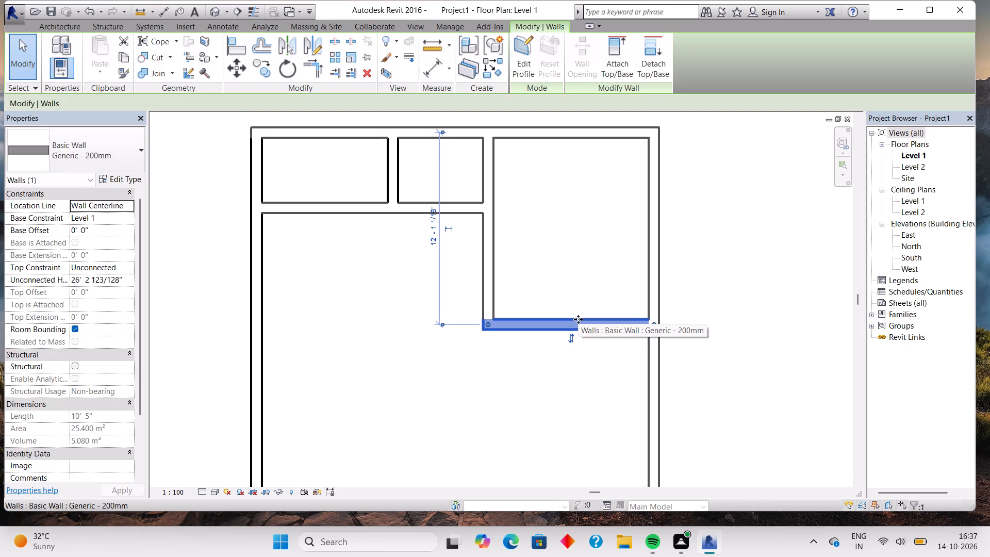
pyautogui.press('Escape')
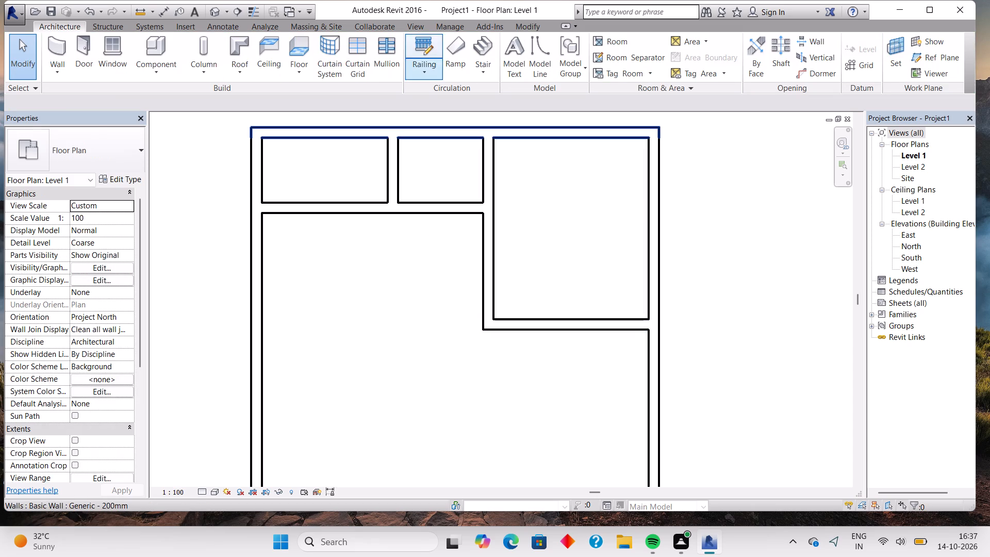
# Measure the top-right room's clear inside depth once more, between the inner faces of the top exterior wall and the lower wall.
pyautogui.click(47, 41)
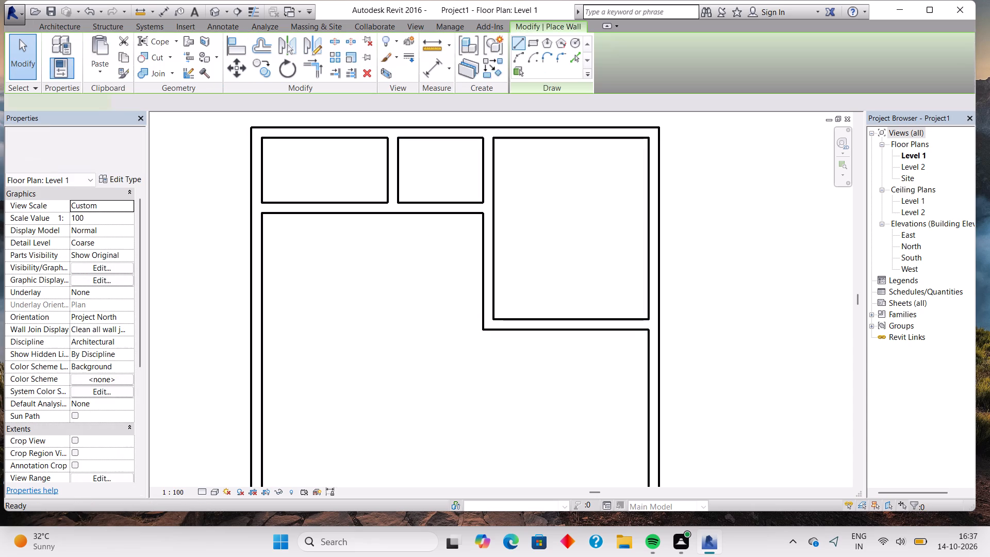
pyautogui.click(422, 45)
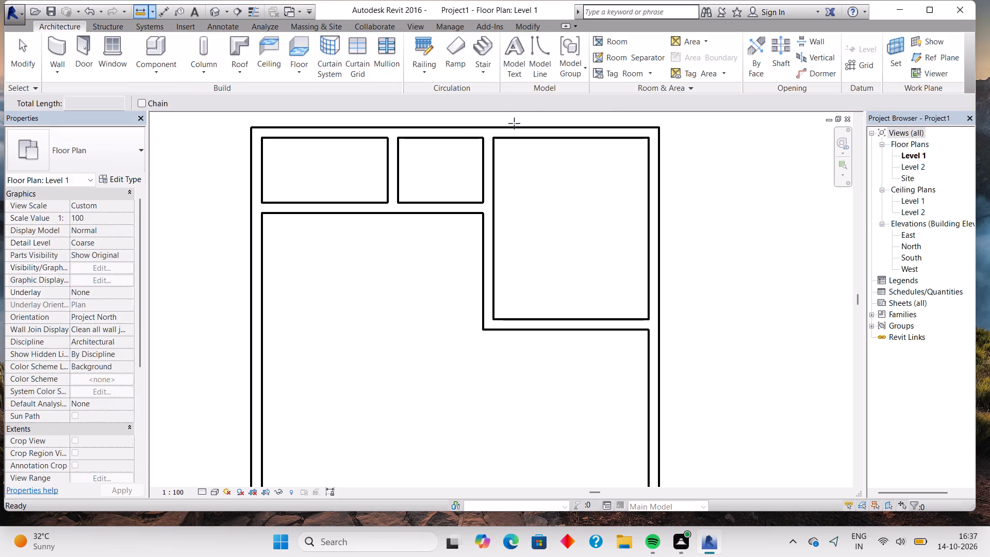
pyautogui.click(570, 143)
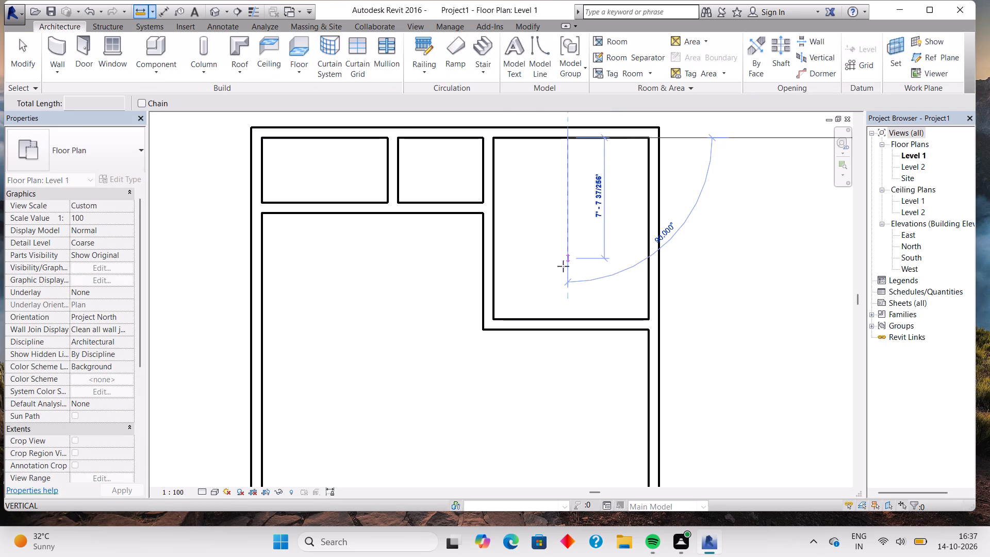
pyautogui.click(569, 318)
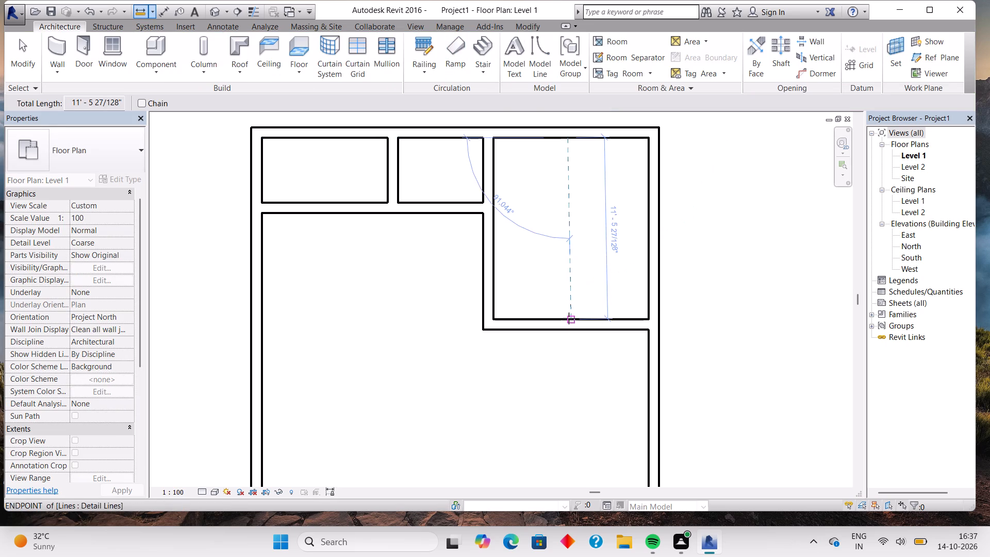
pyautogui.press('Escape')
pyautogui.press('Escape')
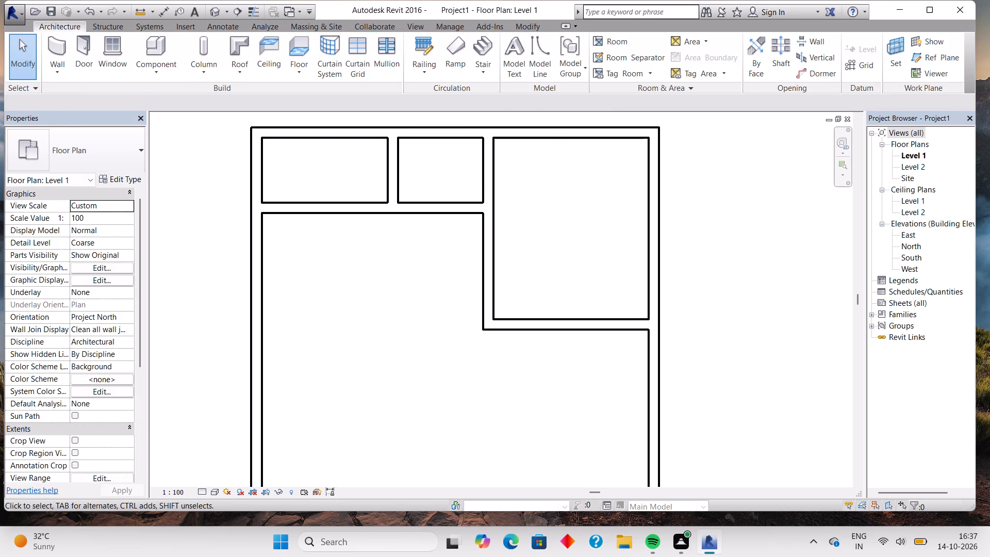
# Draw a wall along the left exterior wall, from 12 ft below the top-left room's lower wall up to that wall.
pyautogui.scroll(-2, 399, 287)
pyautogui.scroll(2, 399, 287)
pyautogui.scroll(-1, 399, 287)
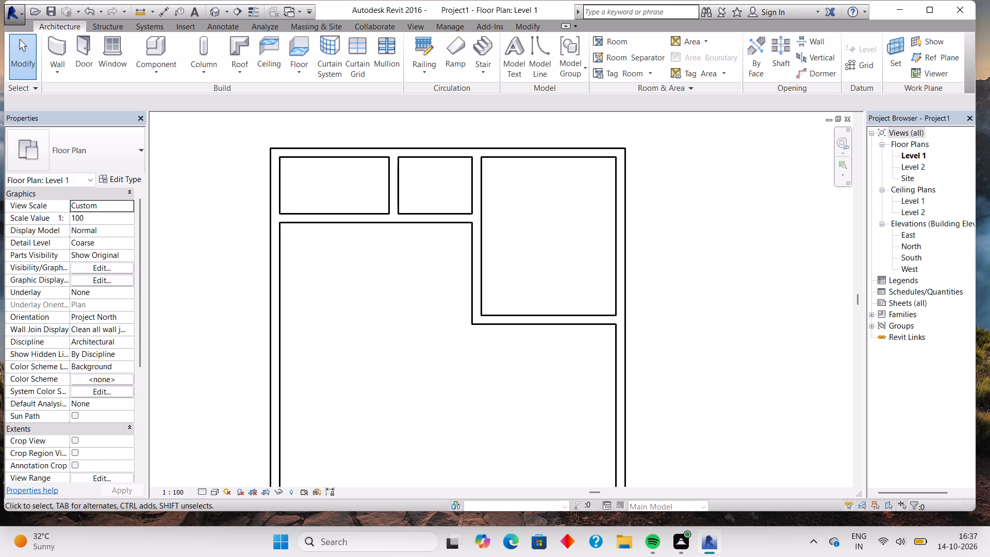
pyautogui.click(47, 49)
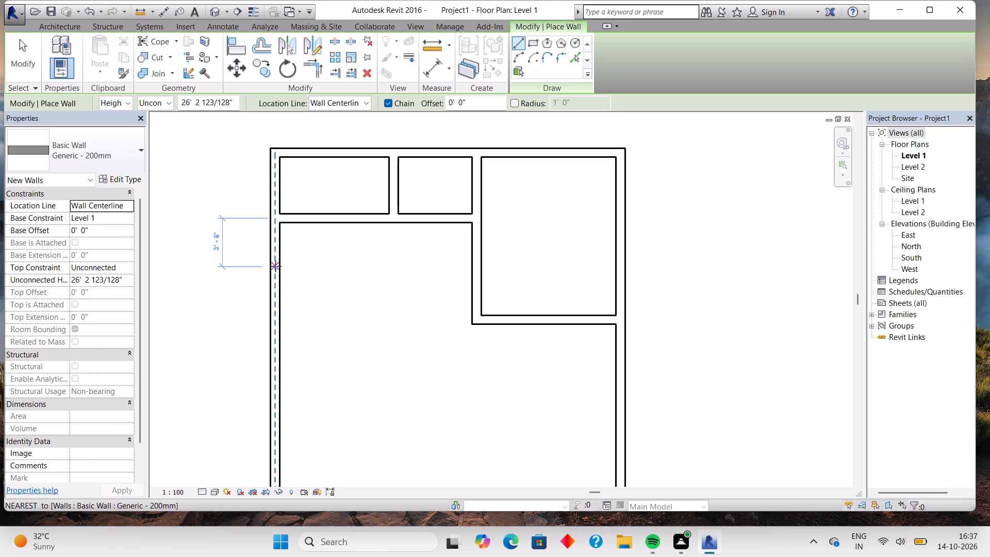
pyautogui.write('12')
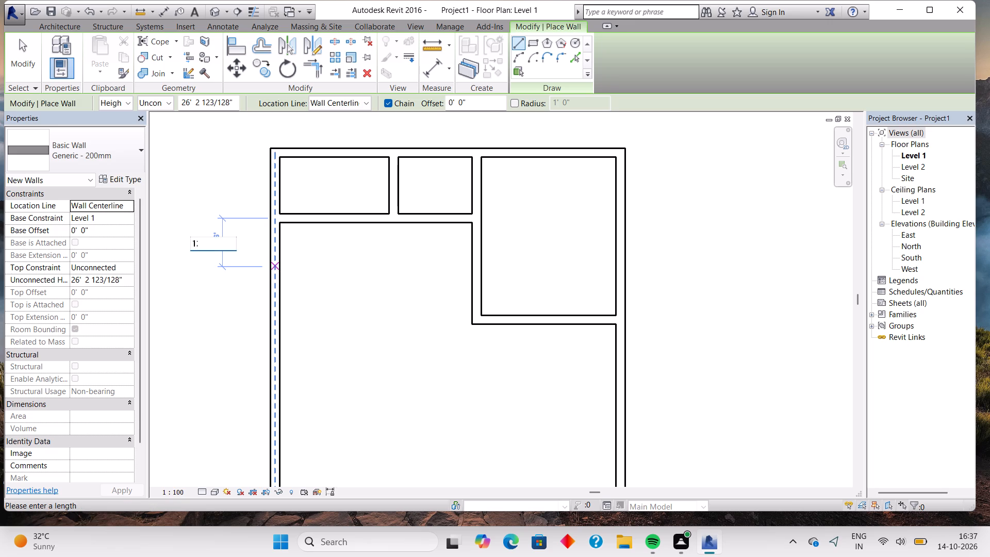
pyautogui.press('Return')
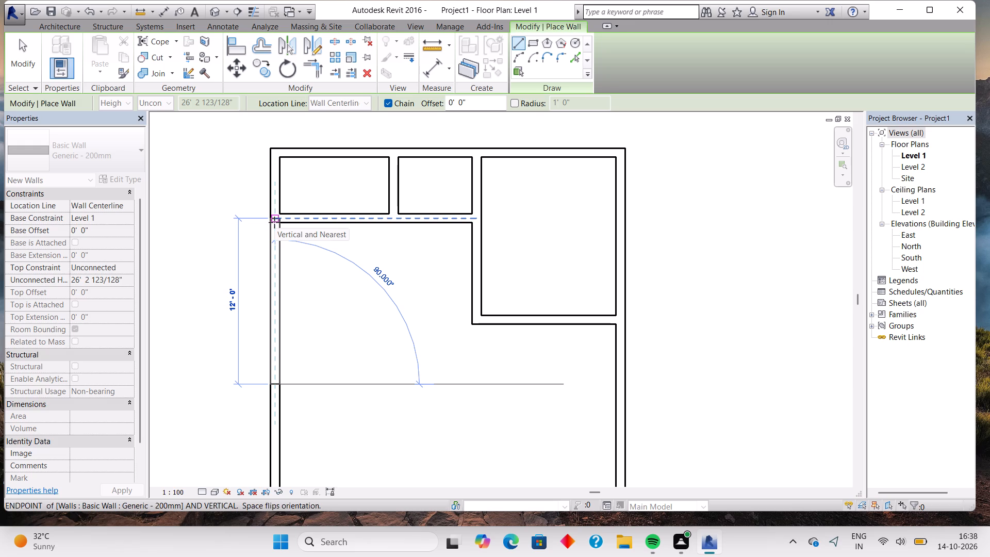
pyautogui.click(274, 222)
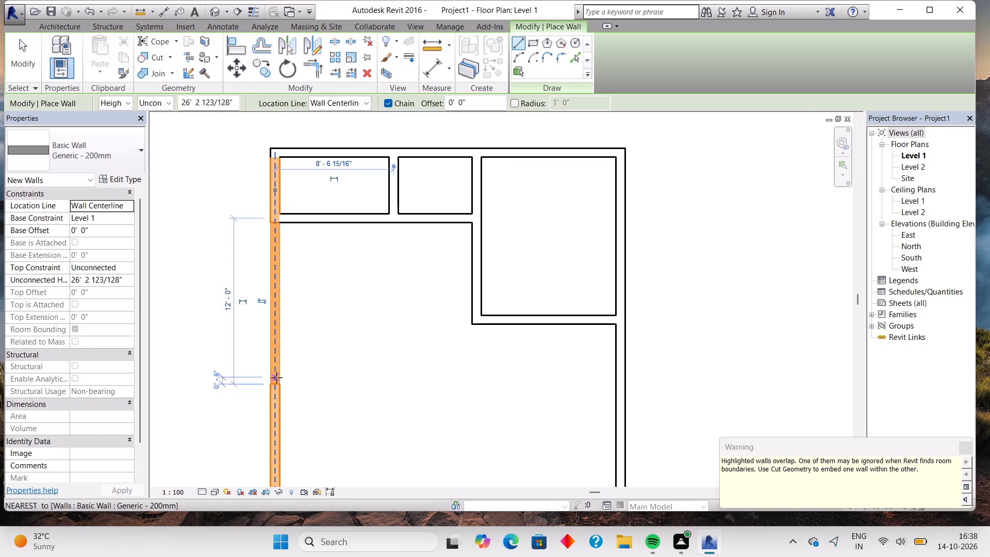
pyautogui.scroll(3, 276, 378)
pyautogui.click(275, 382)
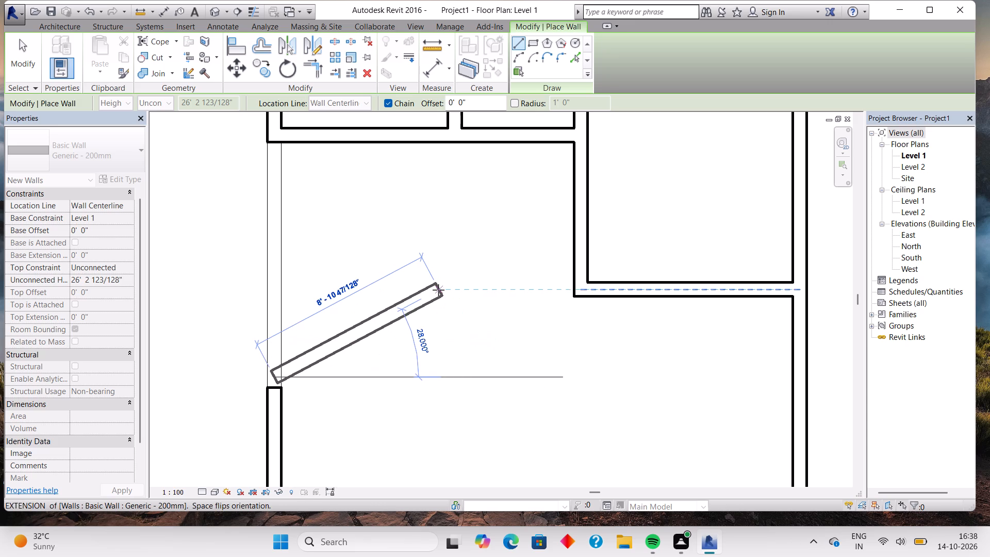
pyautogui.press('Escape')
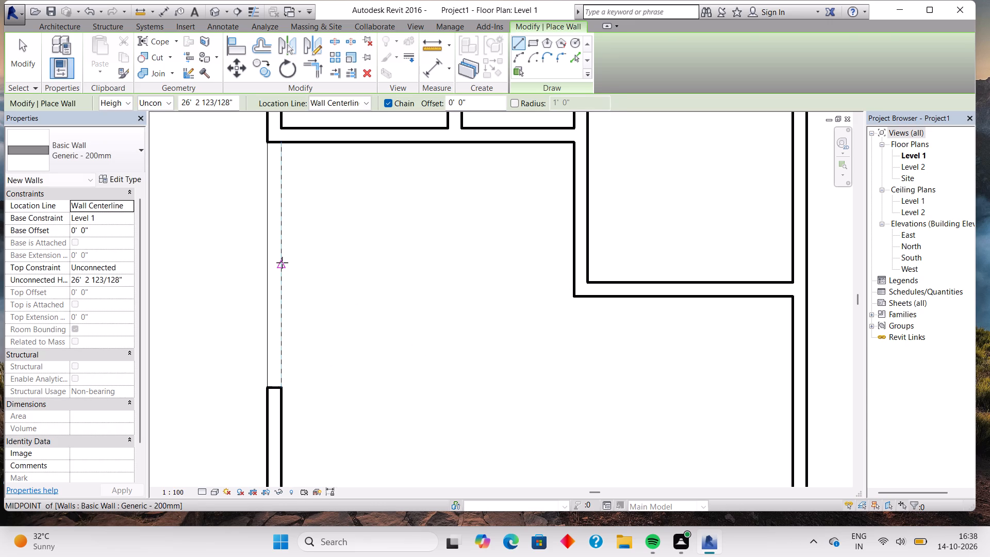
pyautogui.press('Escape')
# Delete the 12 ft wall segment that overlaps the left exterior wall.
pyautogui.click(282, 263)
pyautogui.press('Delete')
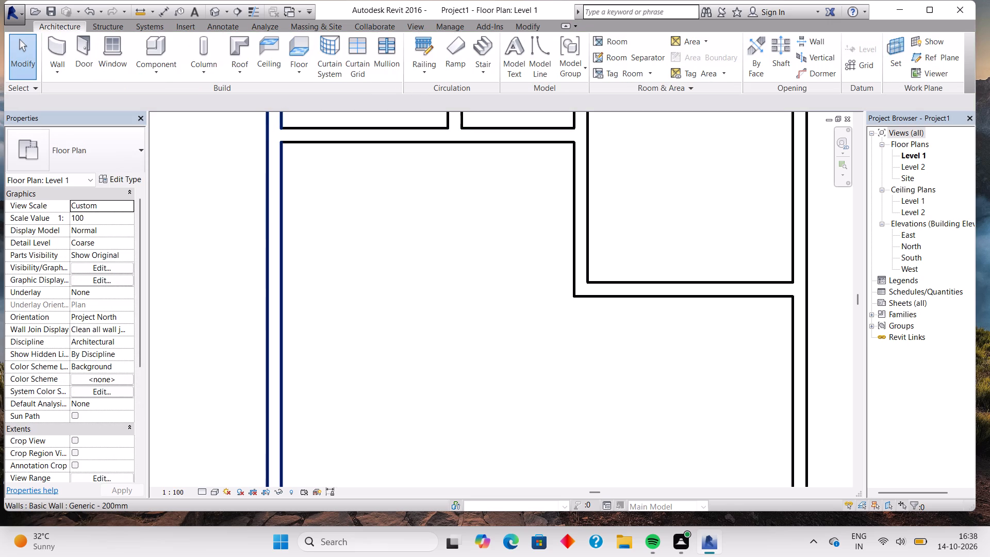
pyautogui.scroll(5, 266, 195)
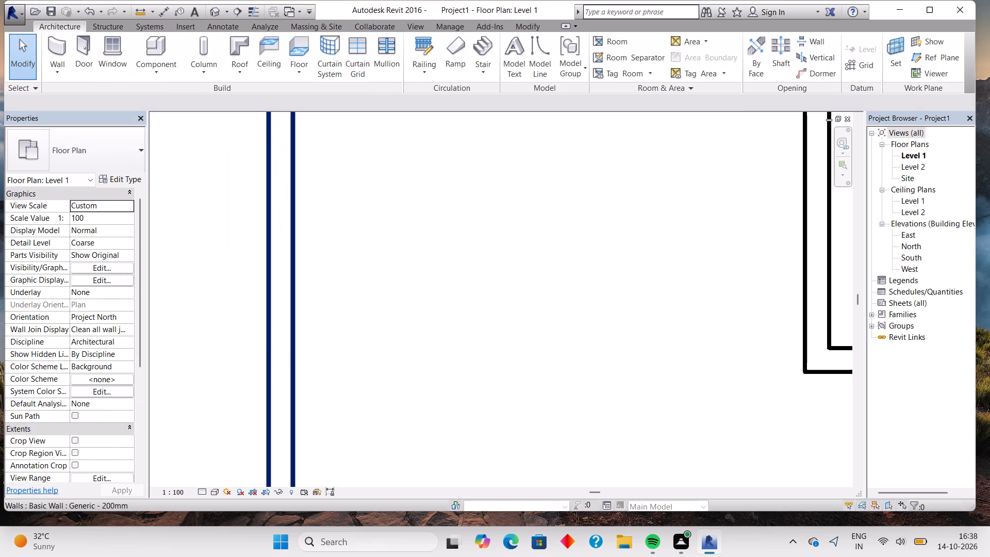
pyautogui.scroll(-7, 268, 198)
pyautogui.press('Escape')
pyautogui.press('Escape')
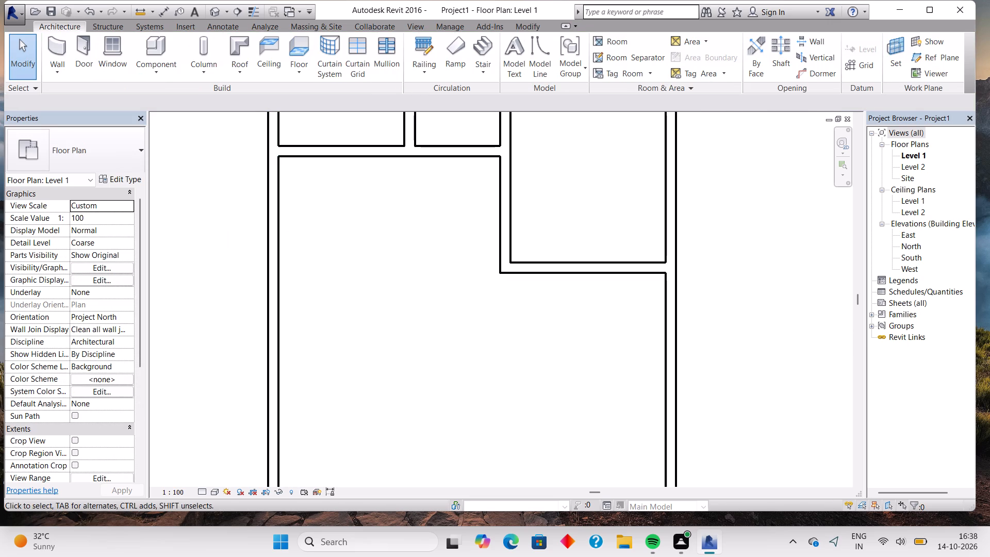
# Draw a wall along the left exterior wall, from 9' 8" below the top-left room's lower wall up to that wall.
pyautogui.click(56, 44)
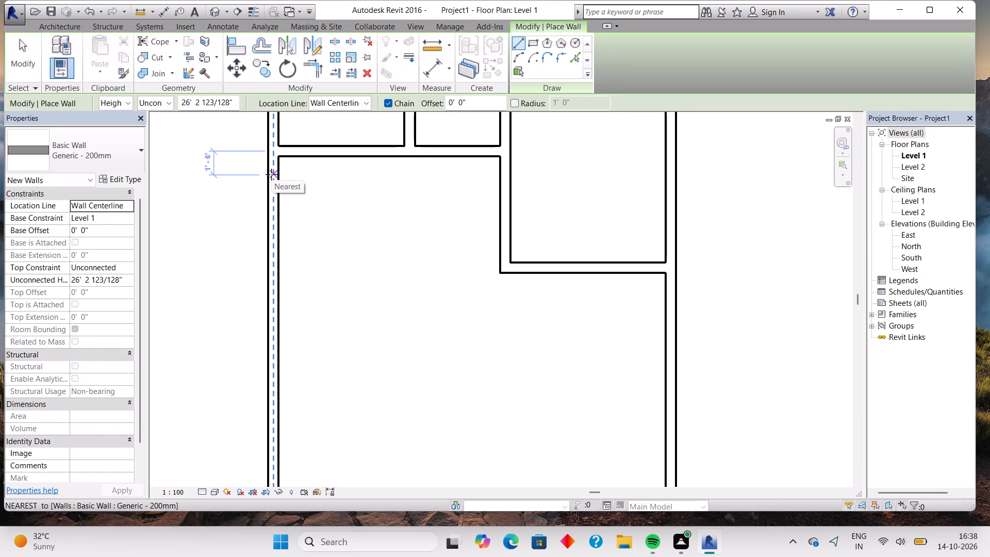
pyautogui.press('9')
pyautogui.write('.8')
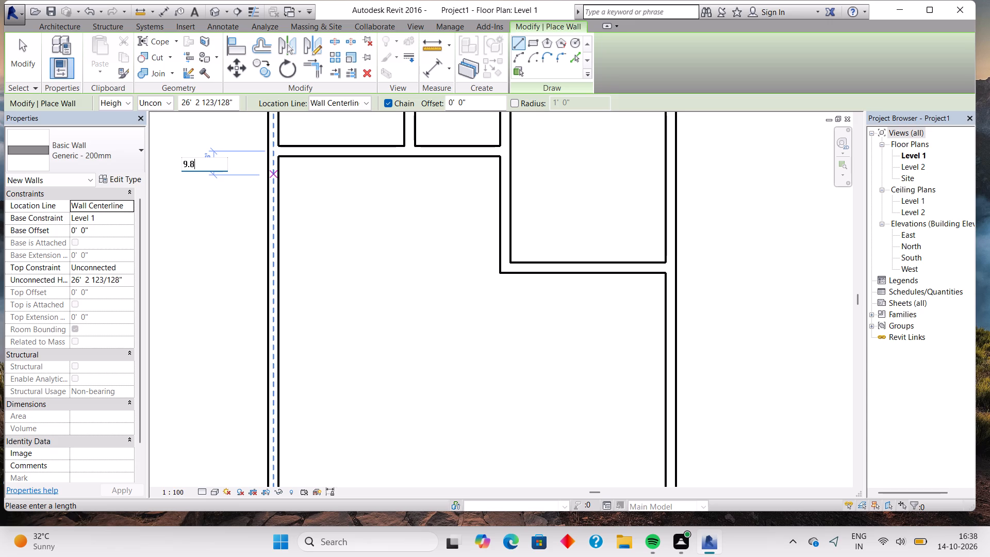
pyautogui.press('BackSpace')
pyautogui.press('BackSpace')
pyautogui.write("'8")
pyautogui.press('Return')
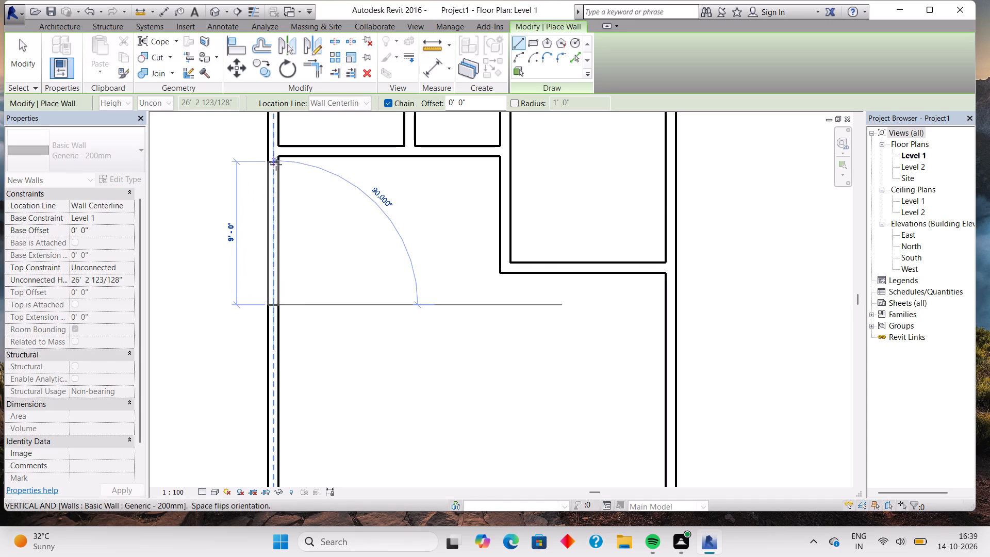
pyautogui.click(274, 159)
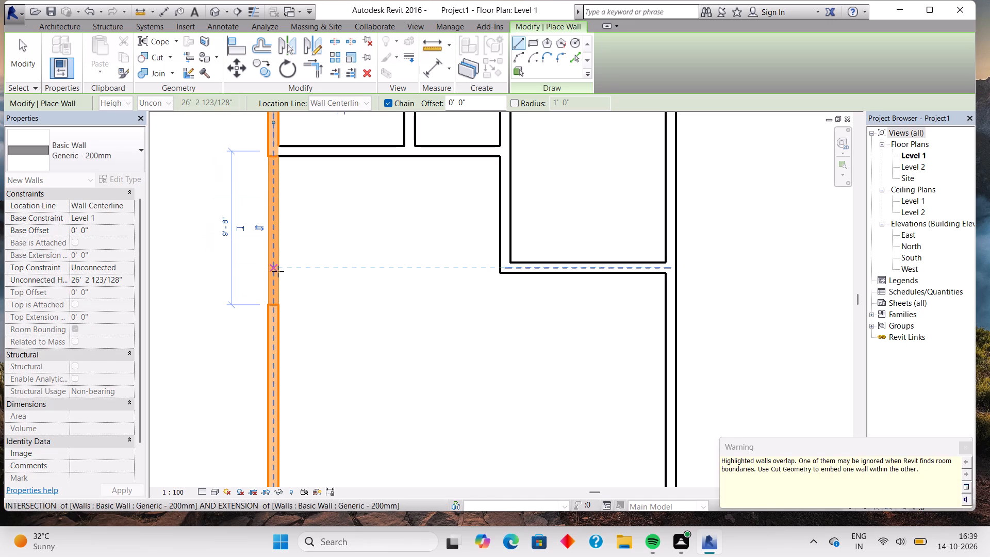
# Draw a 12 ft horizontal wall inward from the left exterior wall, about 9' 2" below the top-left room's lower wall.
pyautogui.click(273, 302)
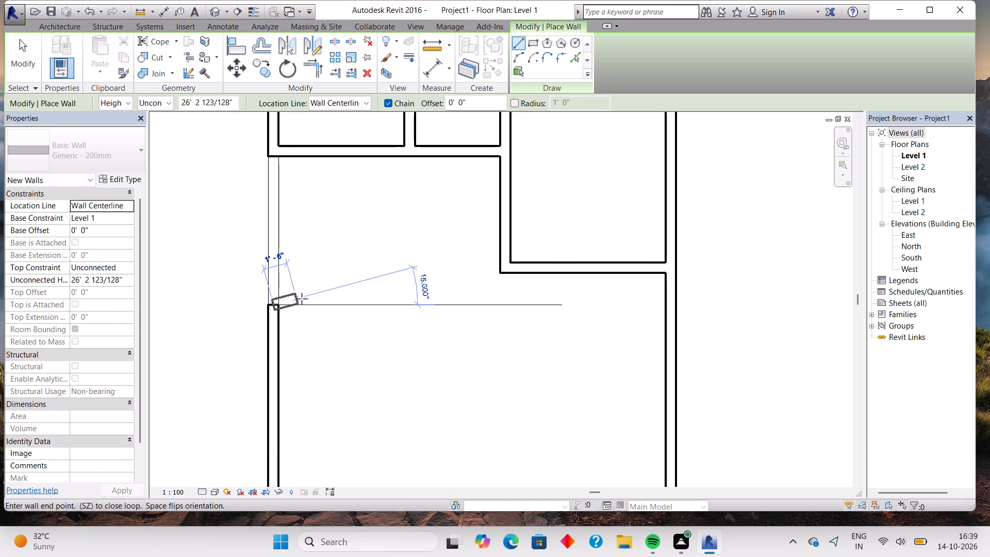
pyautogui.press('Escape')
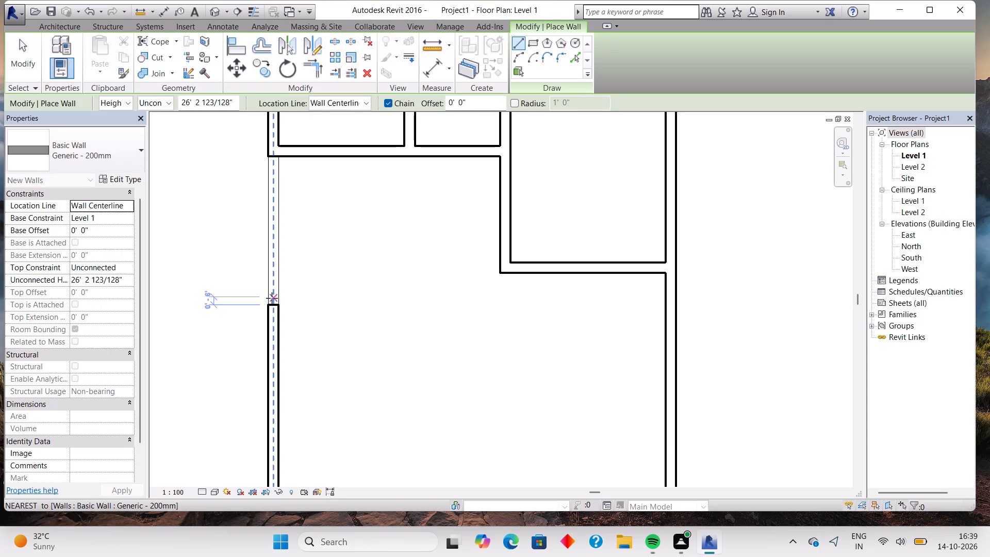
pyautogui.click(272, 298)
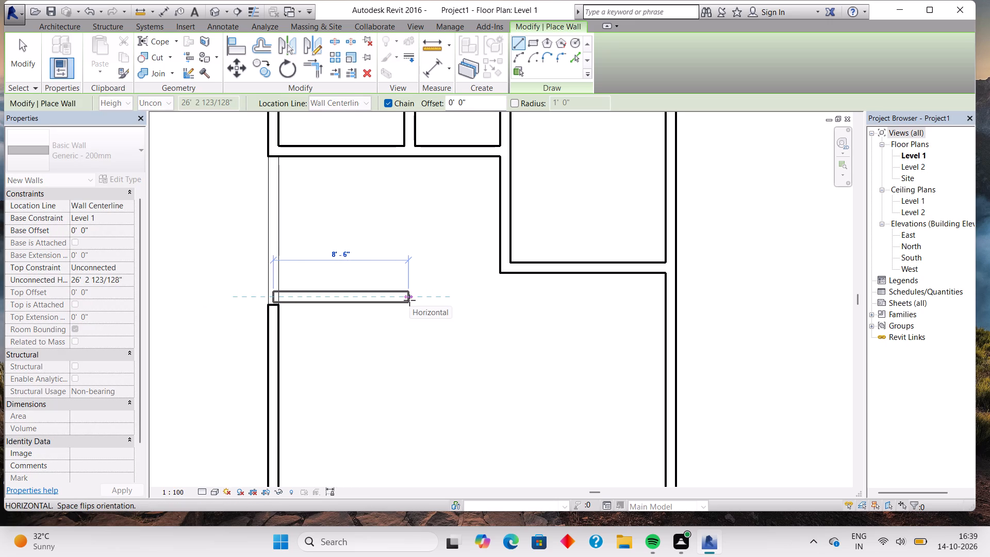
pyautogui.write('12')
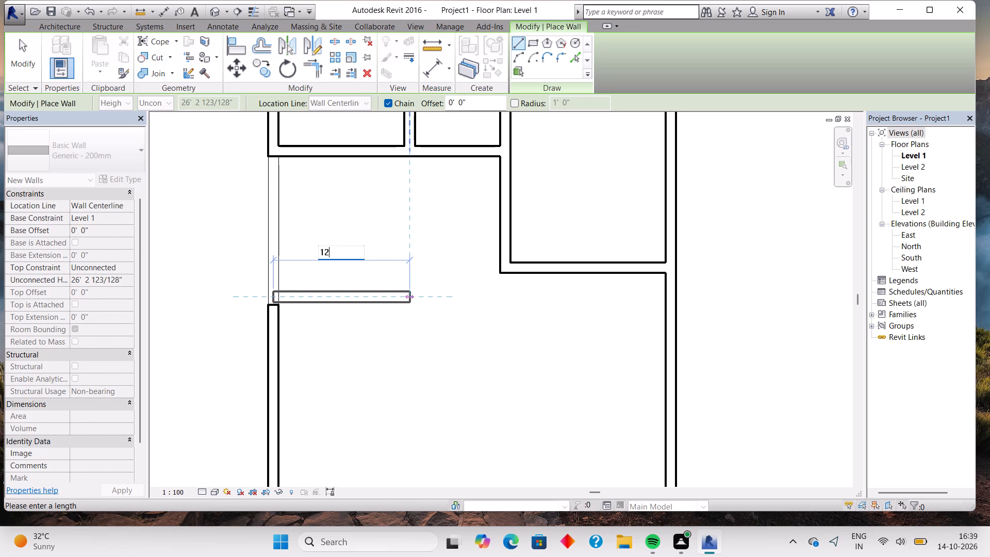
pyautogui.press('Return')
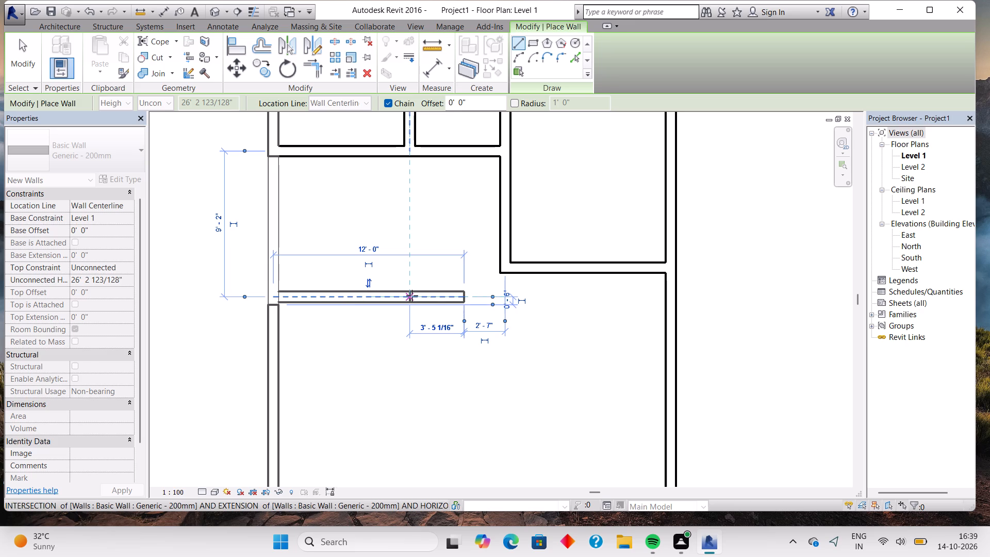
pyautogui.press('Escape')
pyautogui.press('Escape')
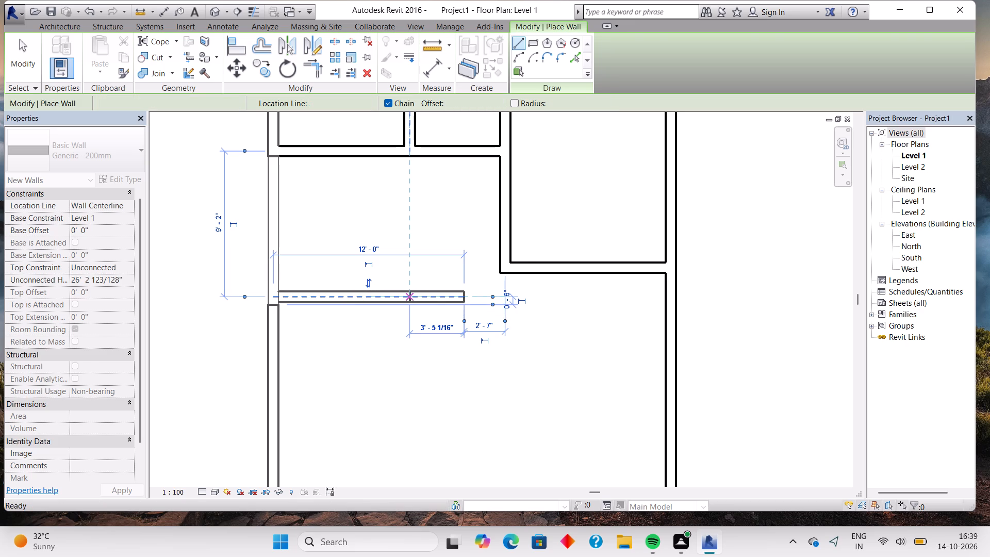
pyautogui.press('Escape')
pyautogui.press('Escape')
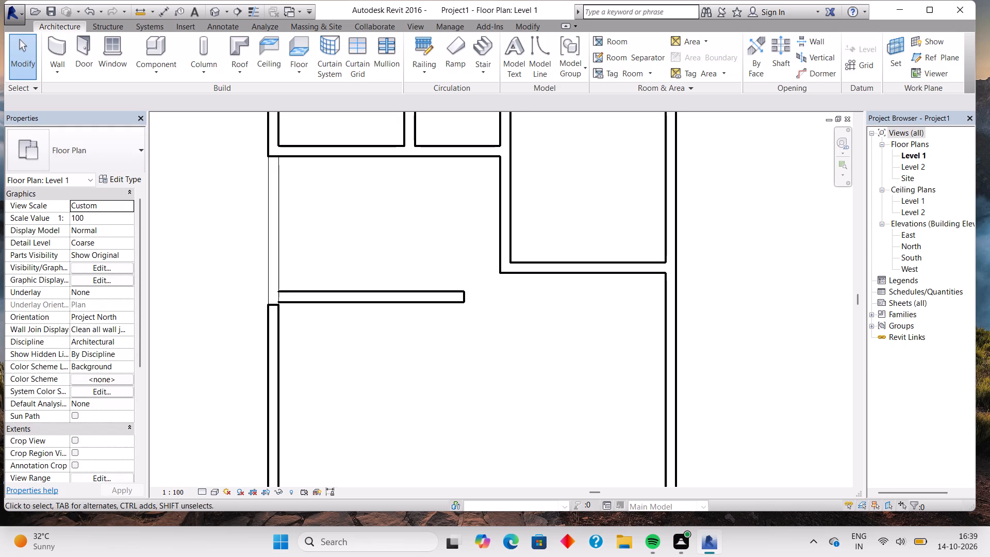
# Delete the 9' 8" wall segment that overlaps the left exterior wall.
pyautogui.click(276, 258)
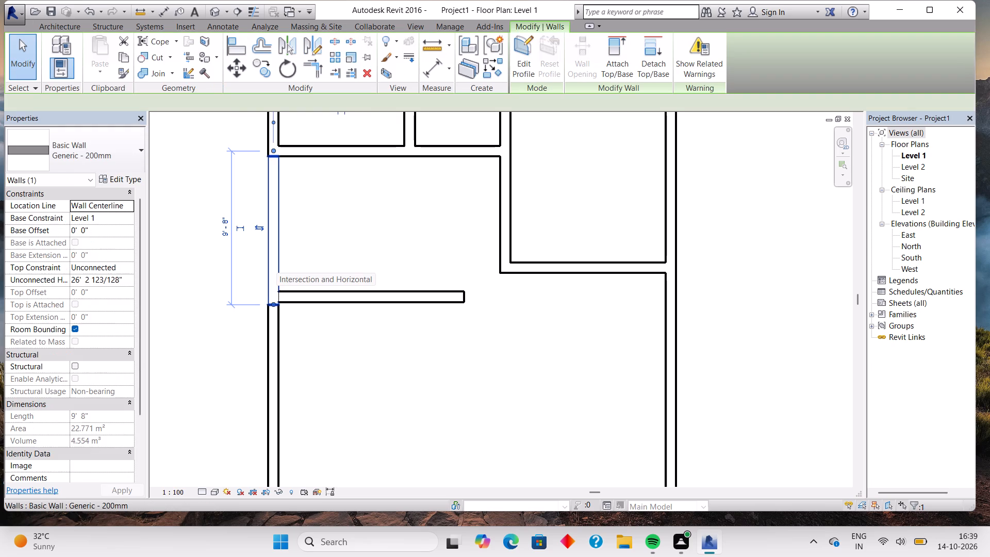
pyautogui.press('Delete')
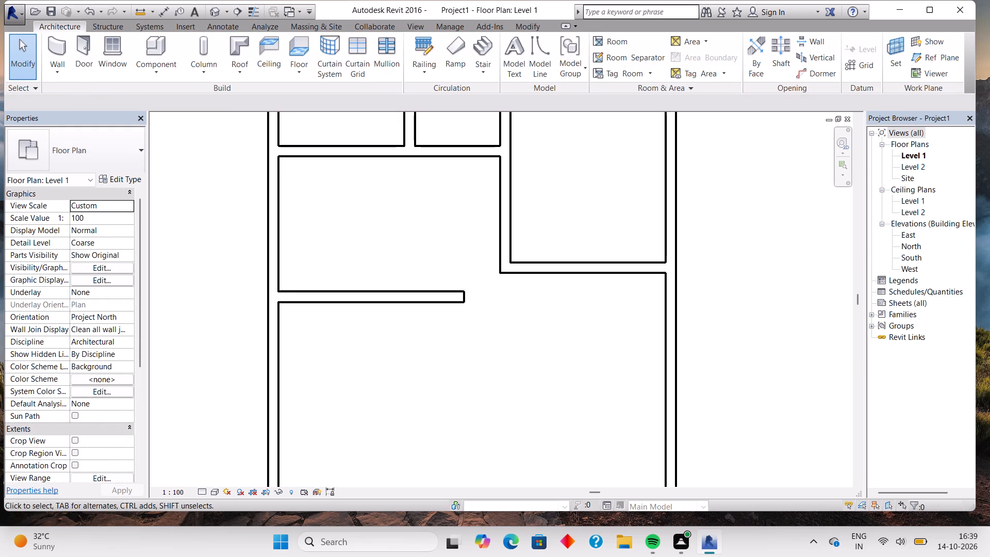
# Measure the clear depth between the top-left room's lower wall and the 12 ft horizontal wall, face to face.
pyautogui.click(58, 46)
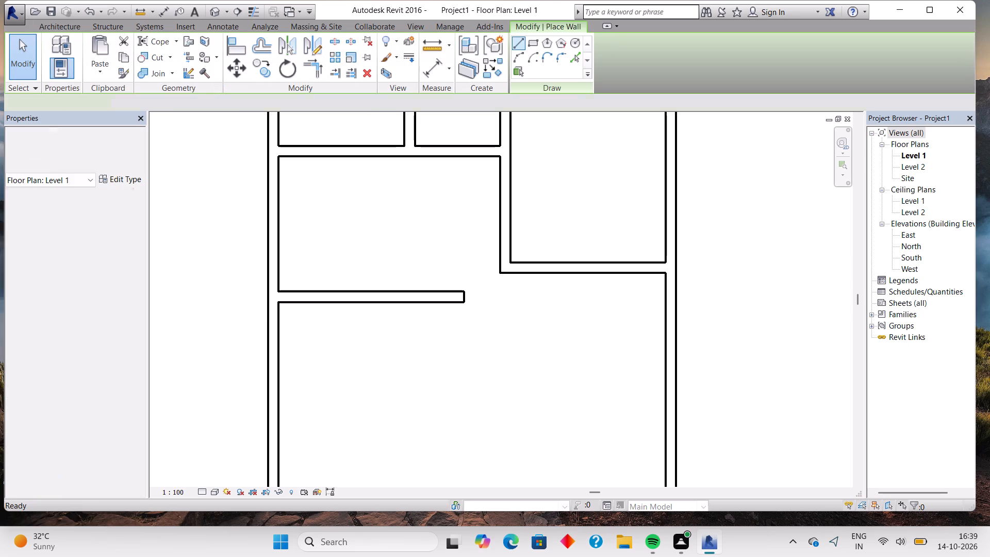
pyautogui.click(431, 46)
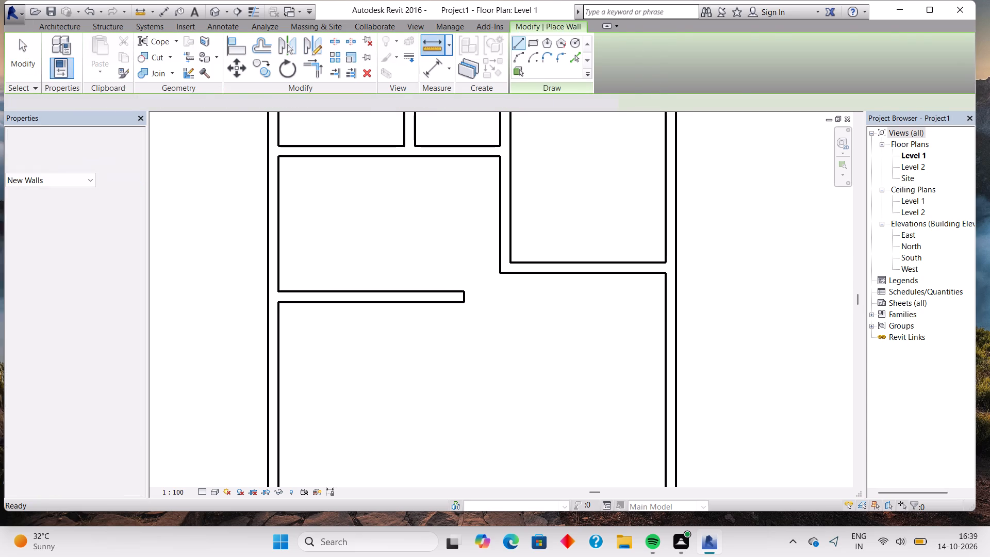
pyautogui.click(363, 161)
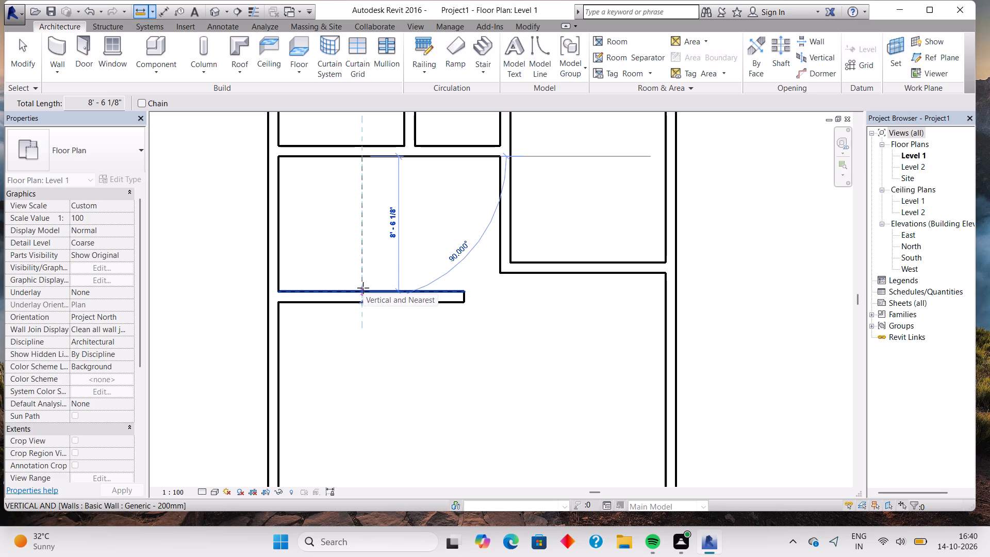
pyautogui.press('Escape')
# Nudge the 12 ft horizontal wall three increments away from the top-left room's lower wall, to 9' 8" between the walls' centerlines.
pyautogui.click(360, 294)
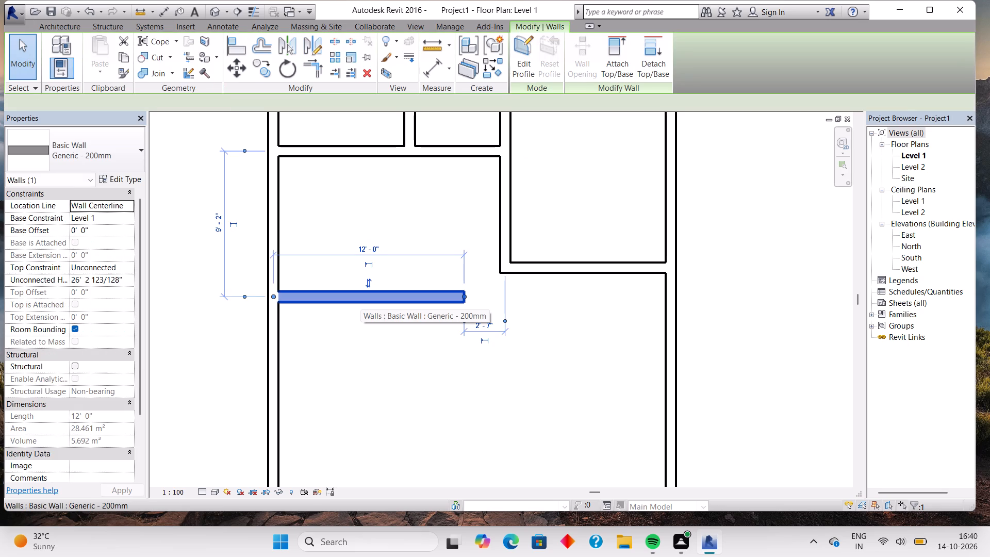
pyautogui.press('Down')
pyautogui.press('Down')
pyautogui.press('Down')
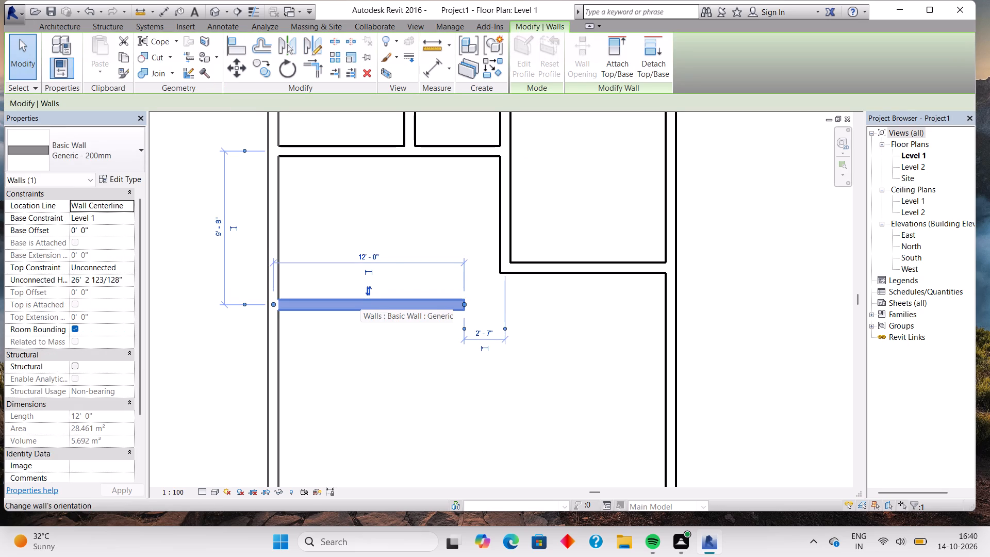
pyautogui.press('`')
pyautogui.press('Escape')
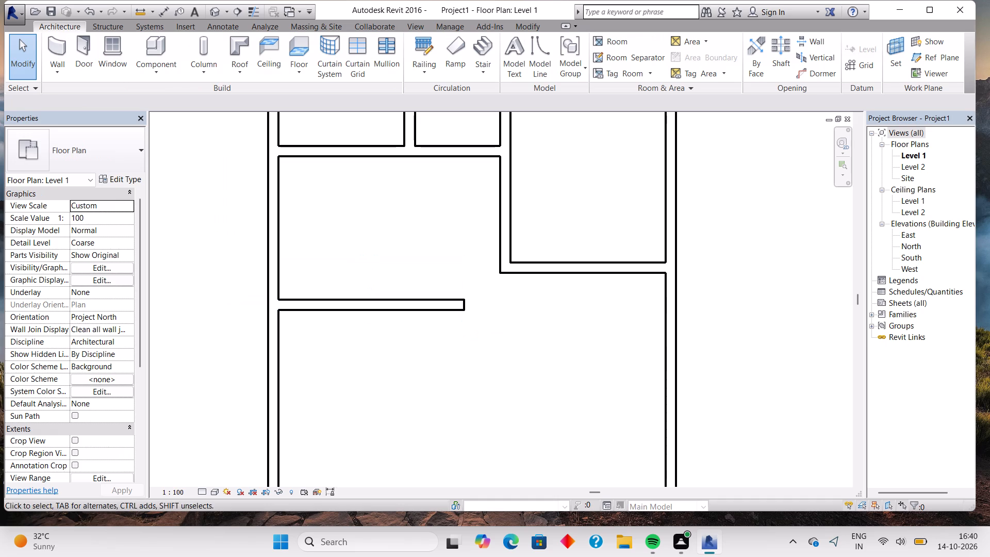
# Measure the clear depth between the top-left room's lower wall and the moved 12 ft wall again, face to face.
pyautogui.click(46, 43)
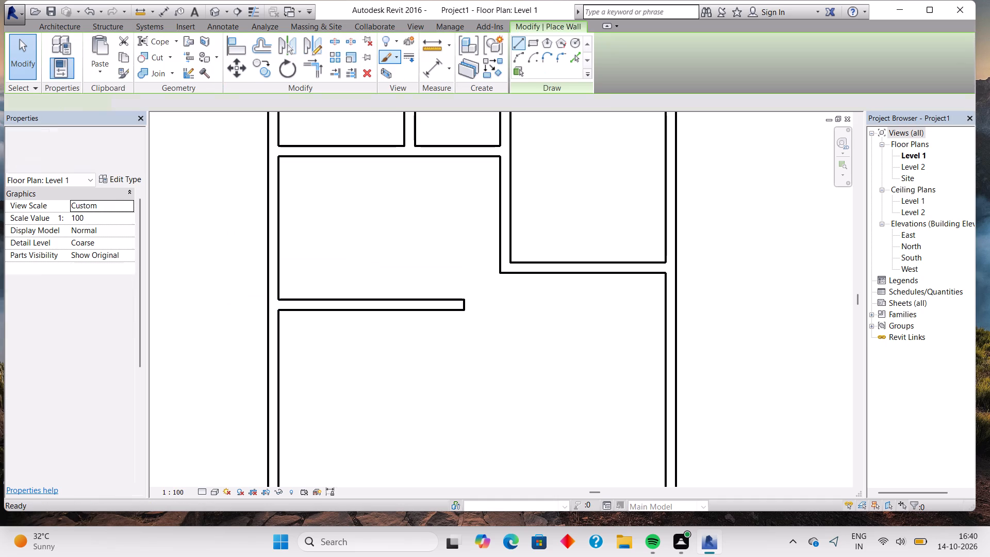
pyautogui.click(434, 49)
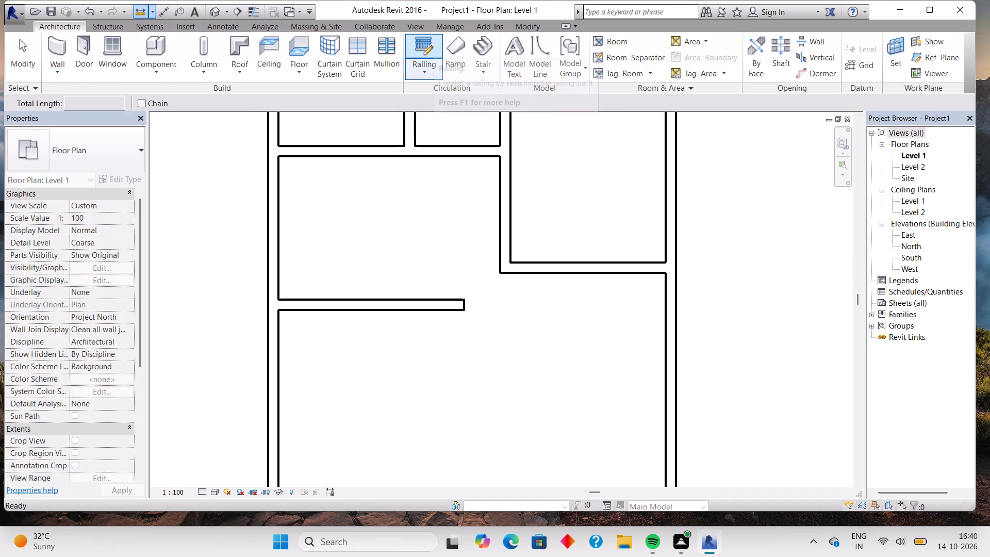
pyautogui.click(383, 158)
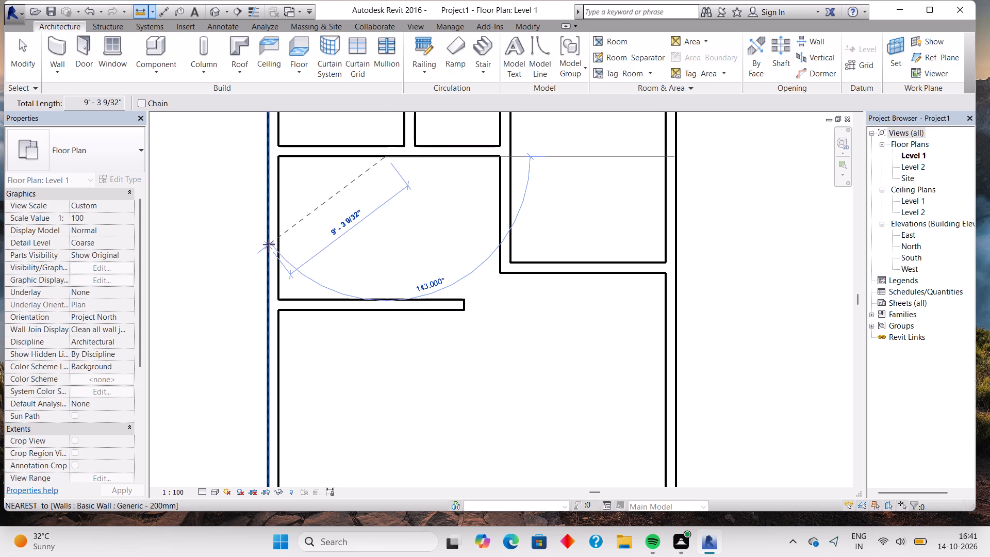
pyautogui.press('Escape')
pyautogui.press('Escape')
# Nudge the 12 ft horizontal wall six more increments, about 1 ft in total, away from the top-left room's lower wall.
pyautogui.click(380, 299)
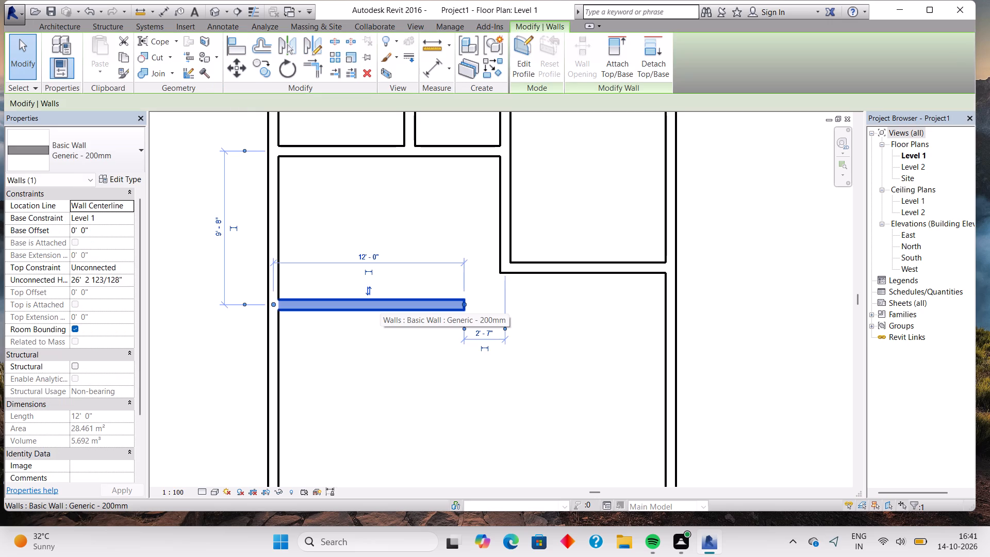
pyautogui.press('Down')
pyautogui.press('Down')
pyautogui.press('Down')
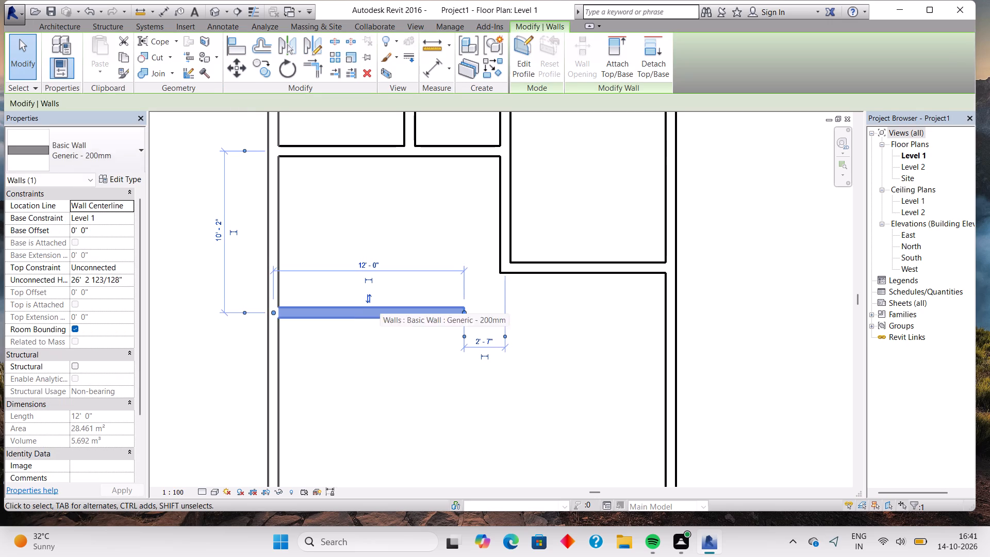
pyautogui.press('Down')
pyautogui.press('Down')
pyautogui.press('Down')
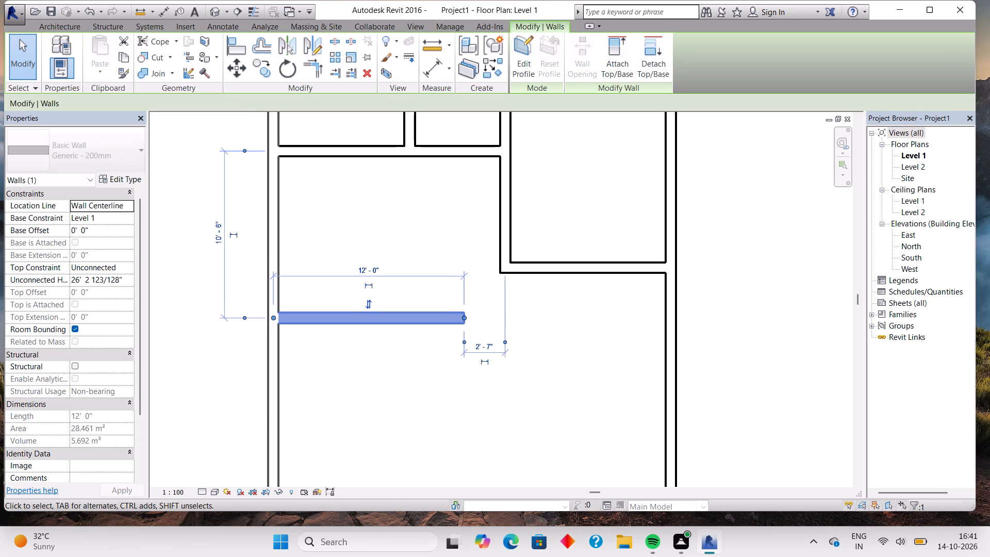
pyautogui.press('Escape')
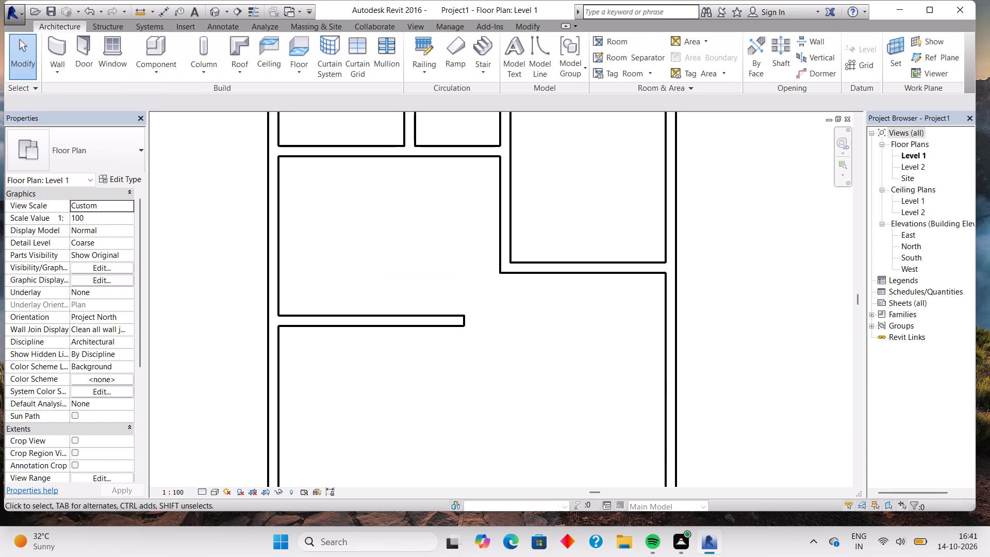
# Measure the clear depth from the top-left room's lower wall to the inner face of the 12 ft wall once more.
pyautogui.click(49, 42)
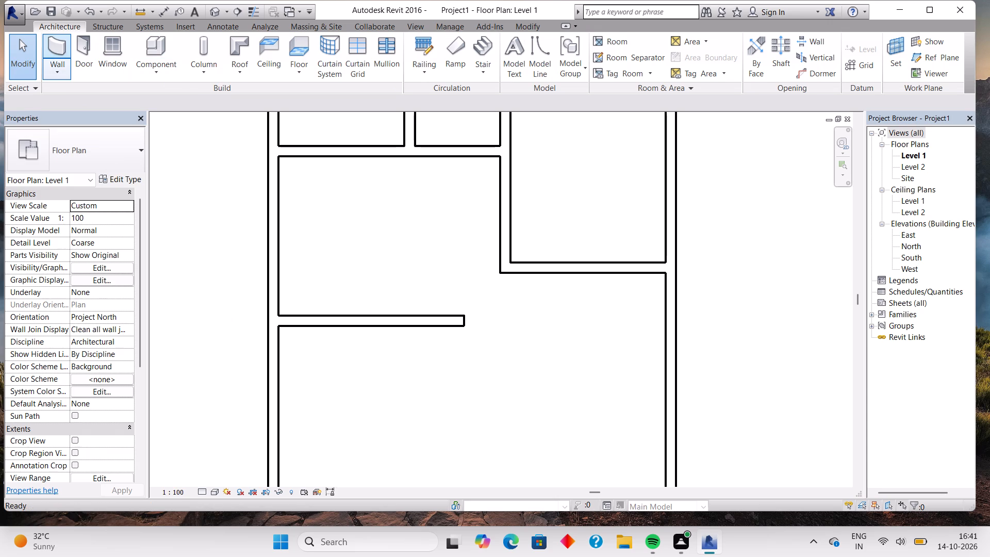
pyautogui.click(426, 54)
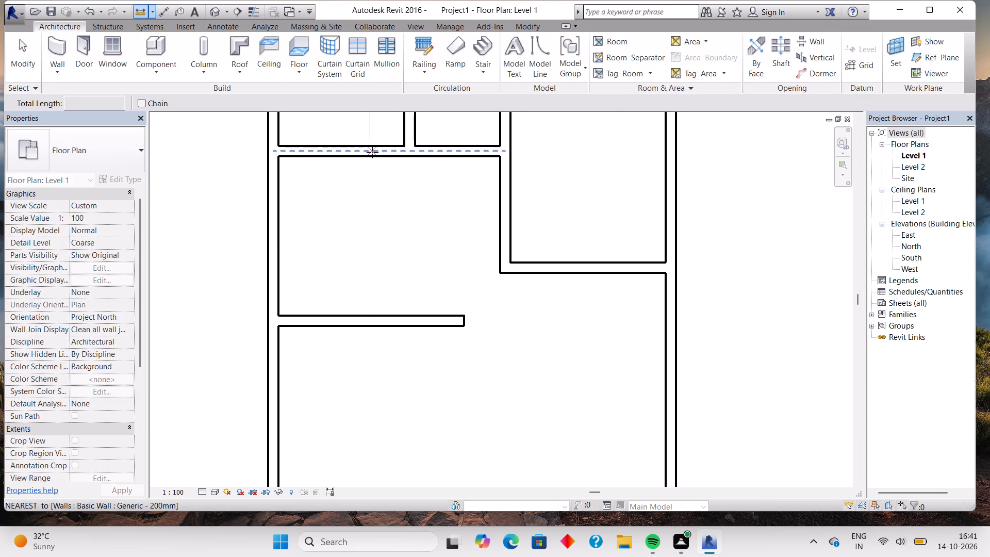
pyautogui.click(371, 159)
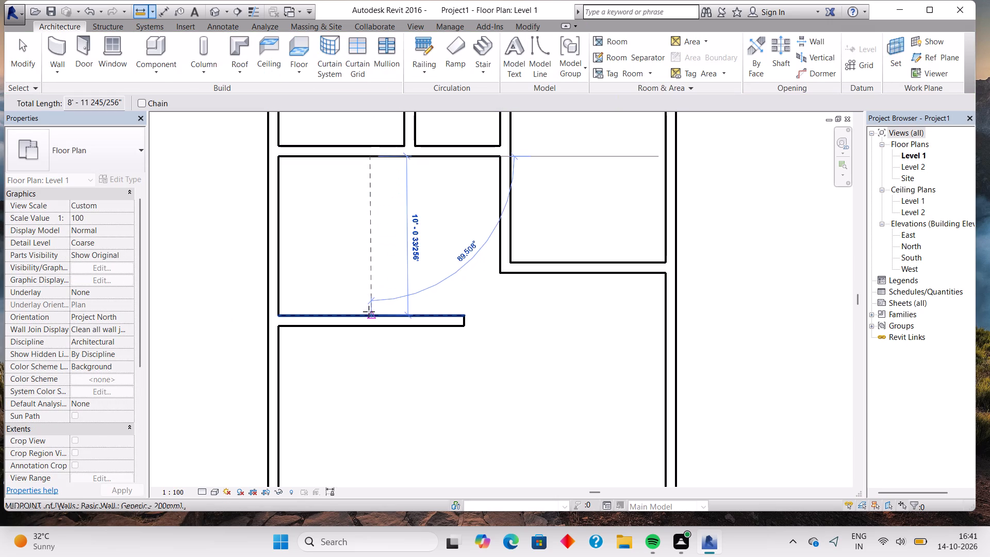
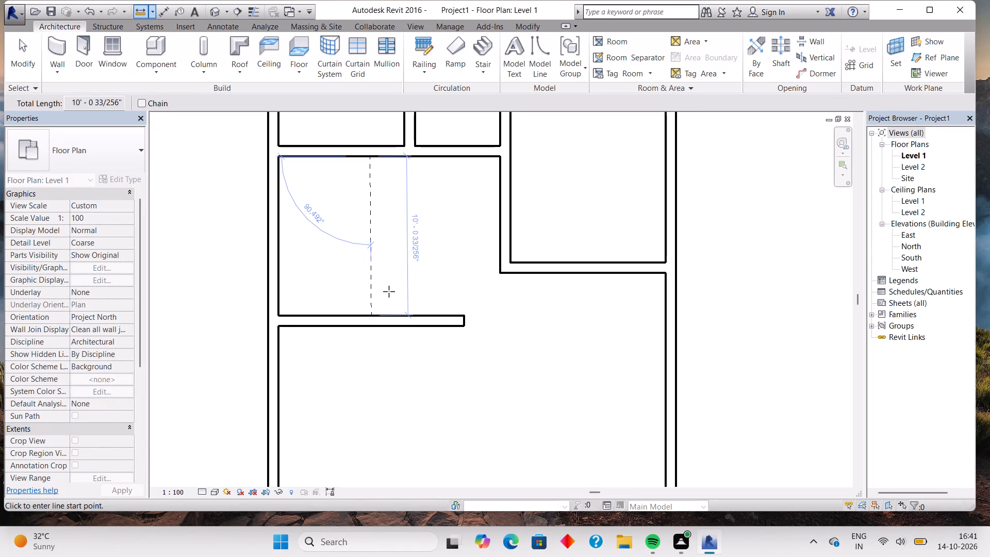
# Measure the clear depth from the top-left room's lower wall to the inner face of the 12 ft wall again.
pyautogui.press('Escape')
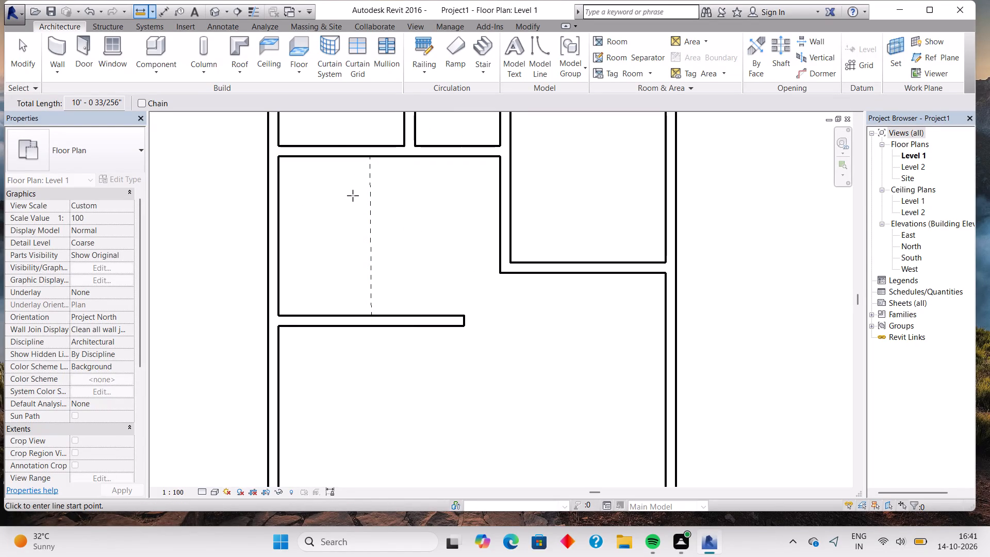
pyautogui.press('Escape')
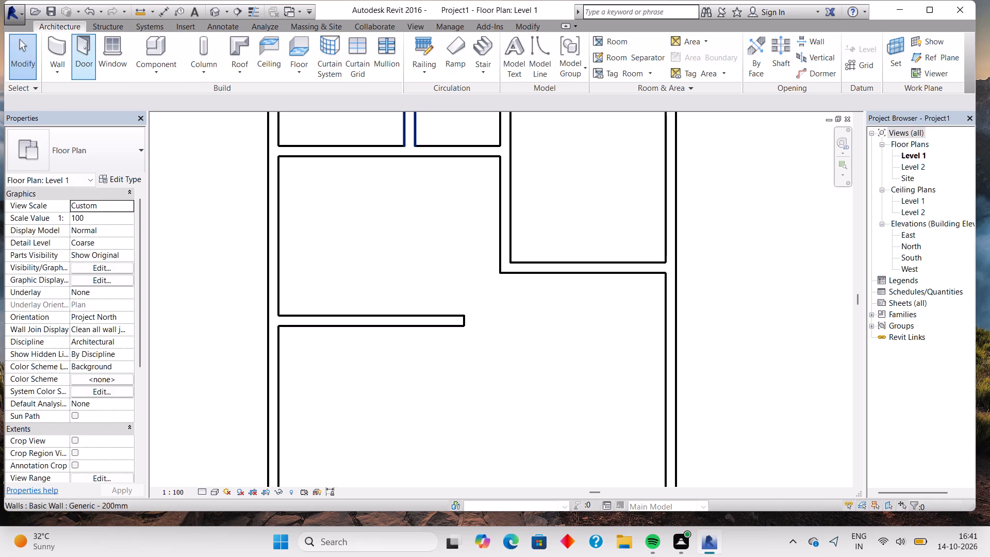
pyautogui.click(49, 51)
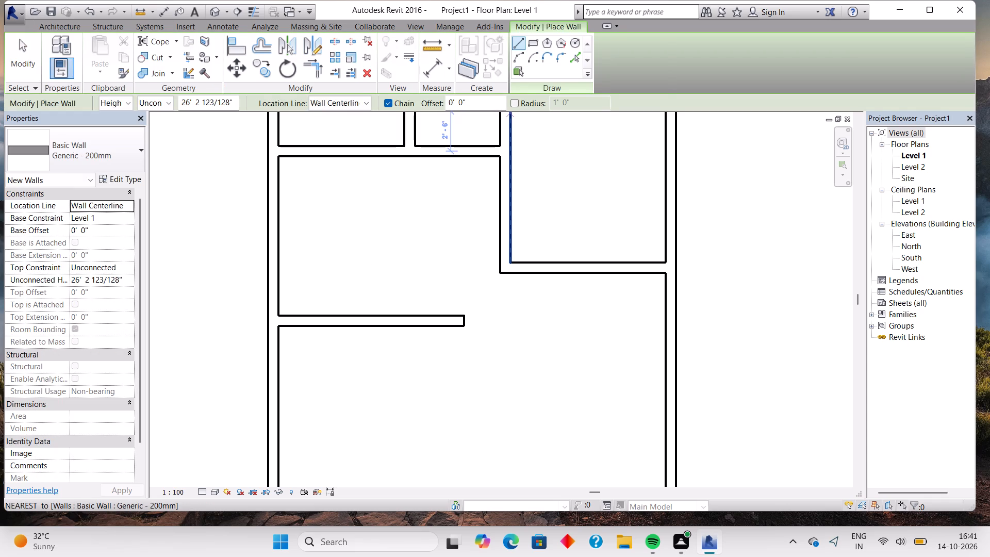
pyautogui.click(441, 41)
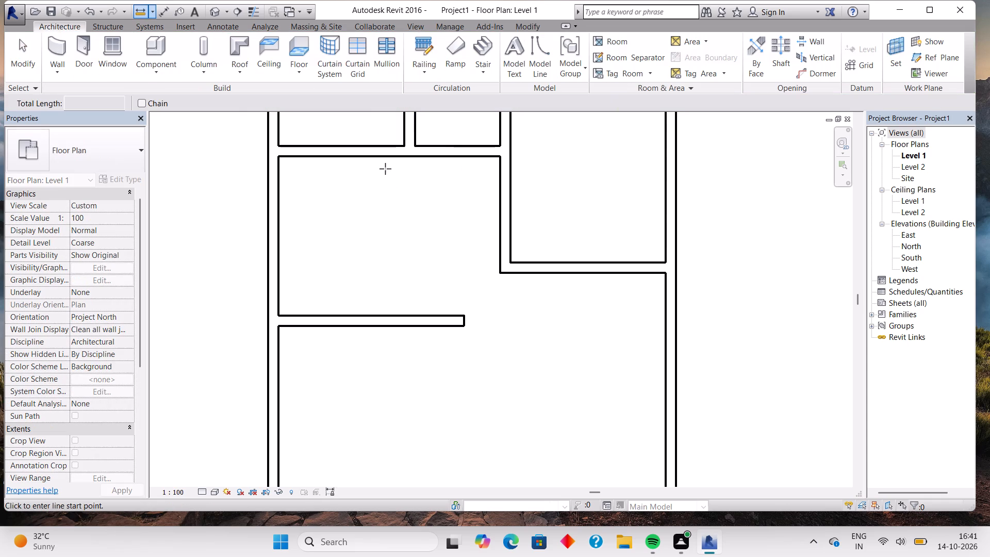
pyautogui.click(382, 160)
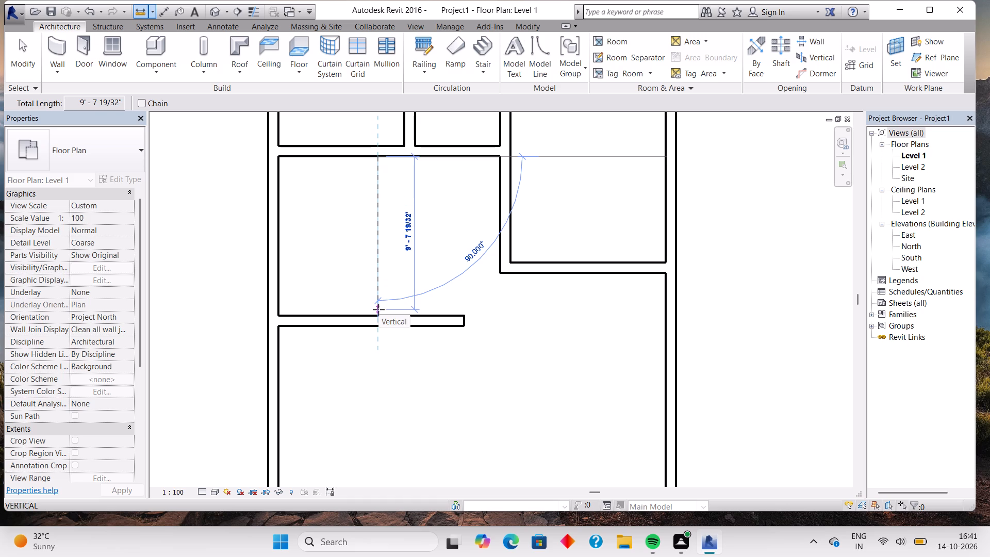
pyautogui.scroll(4, 379, 313)
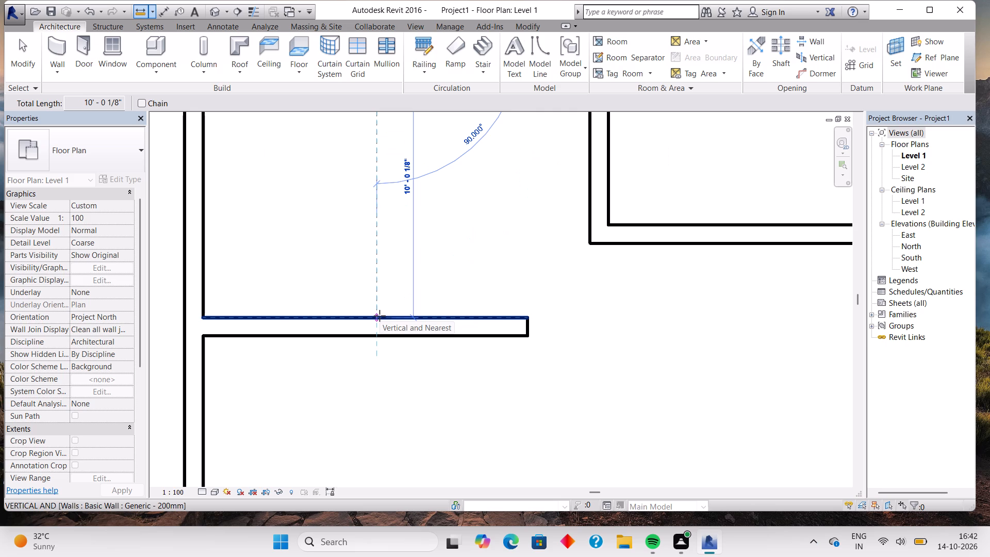
pyautogui.press('Escape')
# Nudge the 12 ft horizontal wall one increment, about 1 inch, toward the top-left room's lower wall.
pyautogui.click(402, 319)
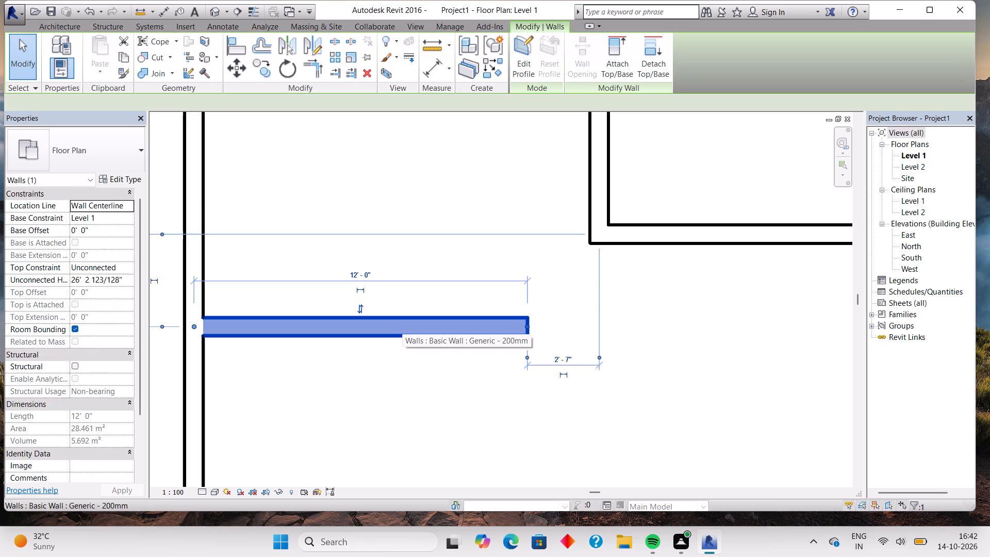
pyautogui.press('Up')
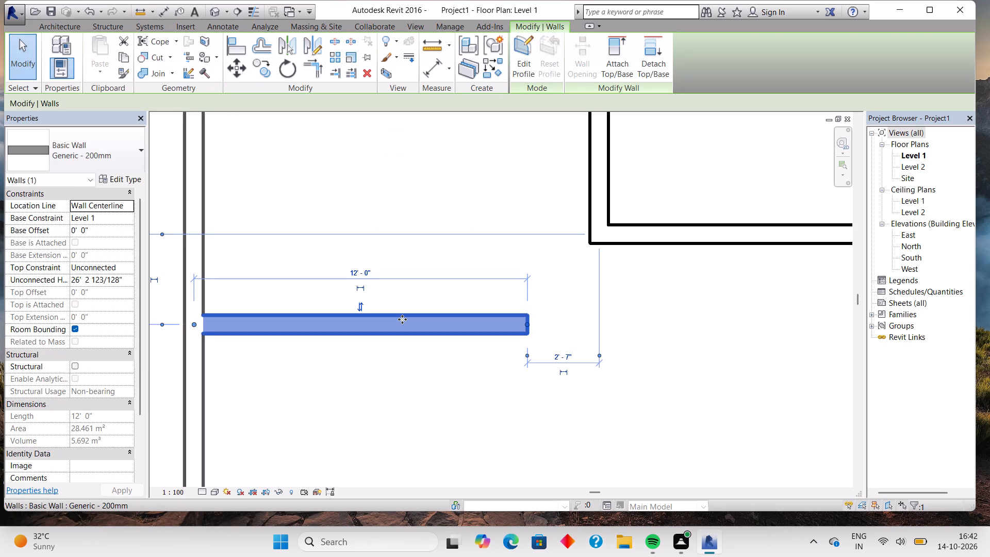
pyautogui.press('Escape')
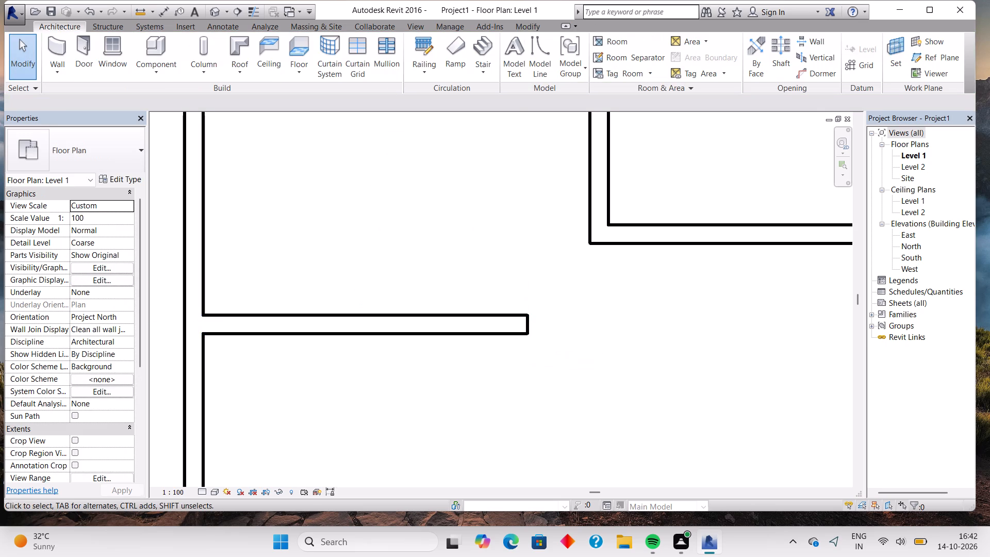
# Check the clear depth between the top-left room's lower wall and the 12 ft wall with a wall preview, without placing it.
pyautogui.scroll(-4, 384, 199)
pyautogui.moveTo(381, 189); pyautogui.dragTo(362, 278, button='middle')
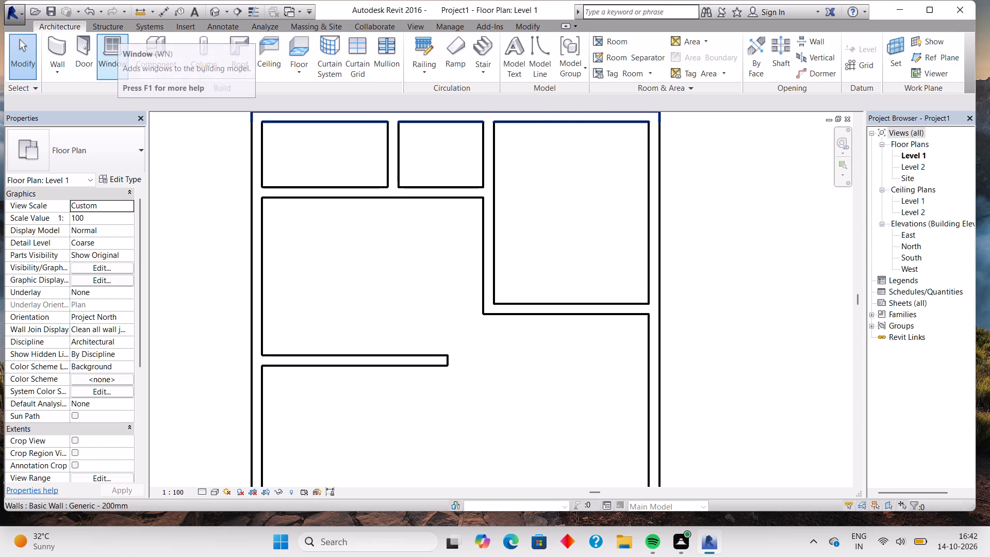
pyautogui.click(55, 39)
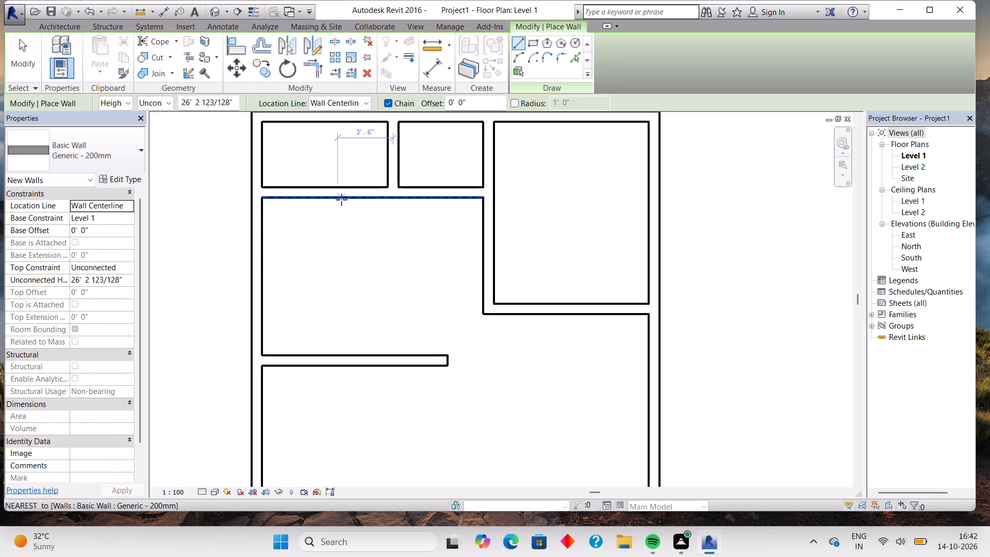
pyautogui.click(341, 200)
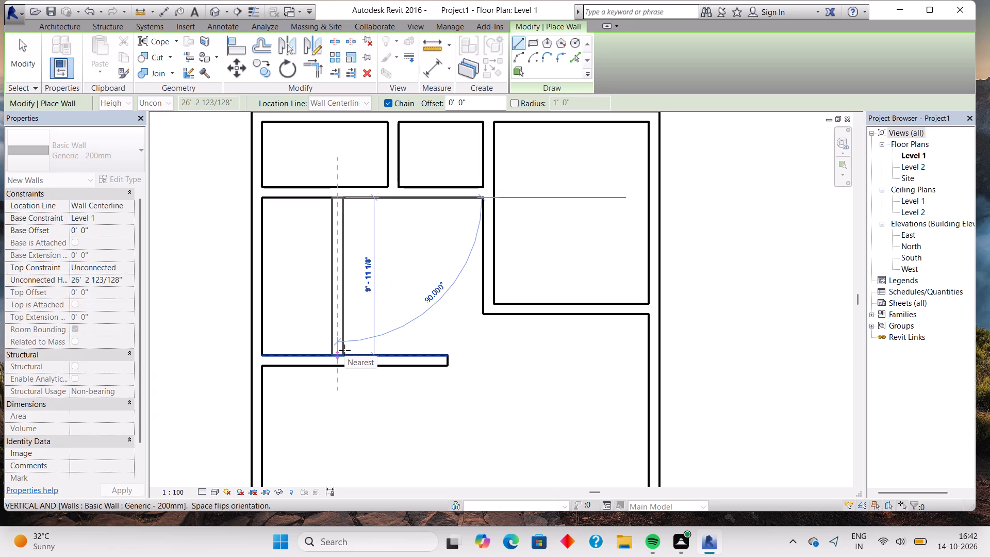
pyautogui.press('Escape')
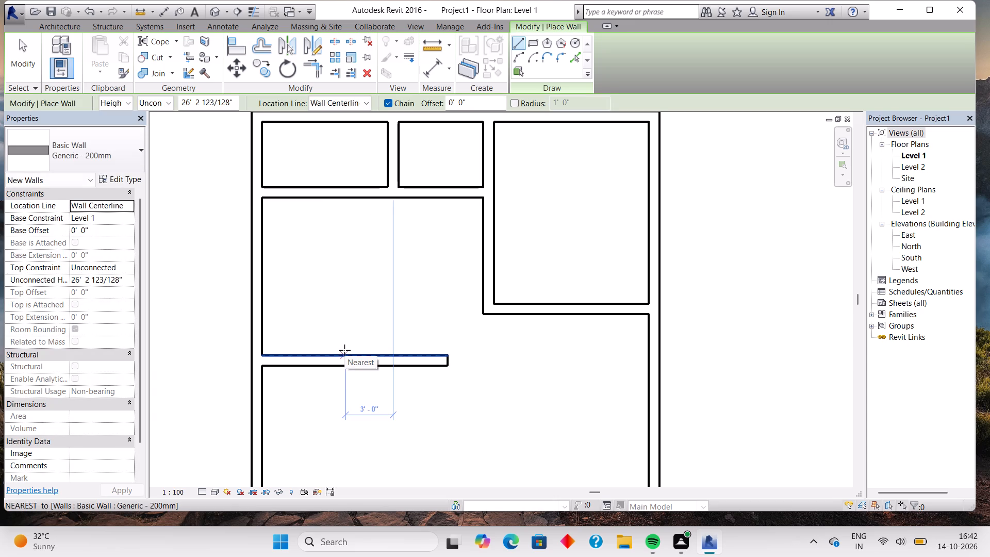
# Nudge the 12 ft horizontal wall one increment toward the top-left room's lower wall, to 10' 5" between the walls' centerlines.
pyautogui.press('Up')
pyautogui.press('Up')
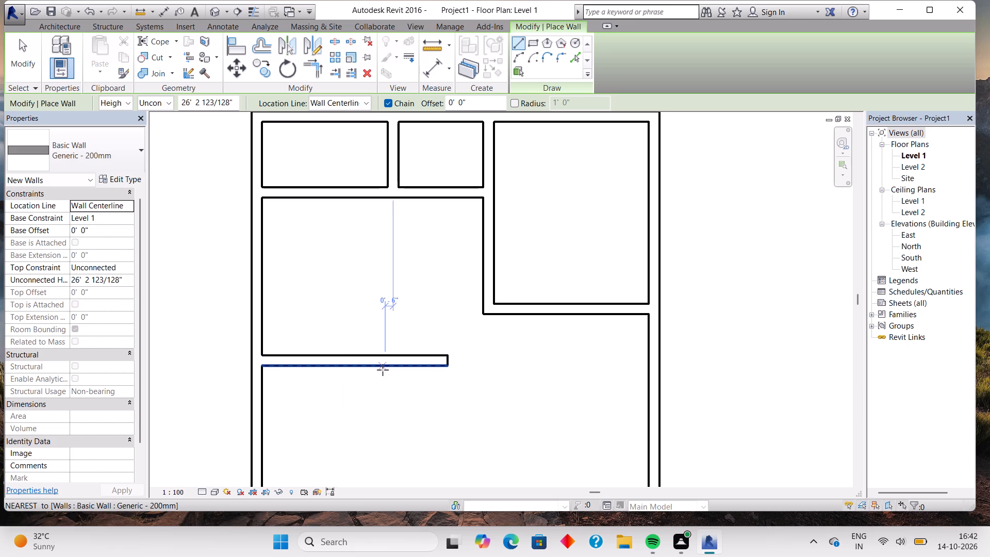
pyautogui.press('Escape')
pyautogui.click(388, 356)
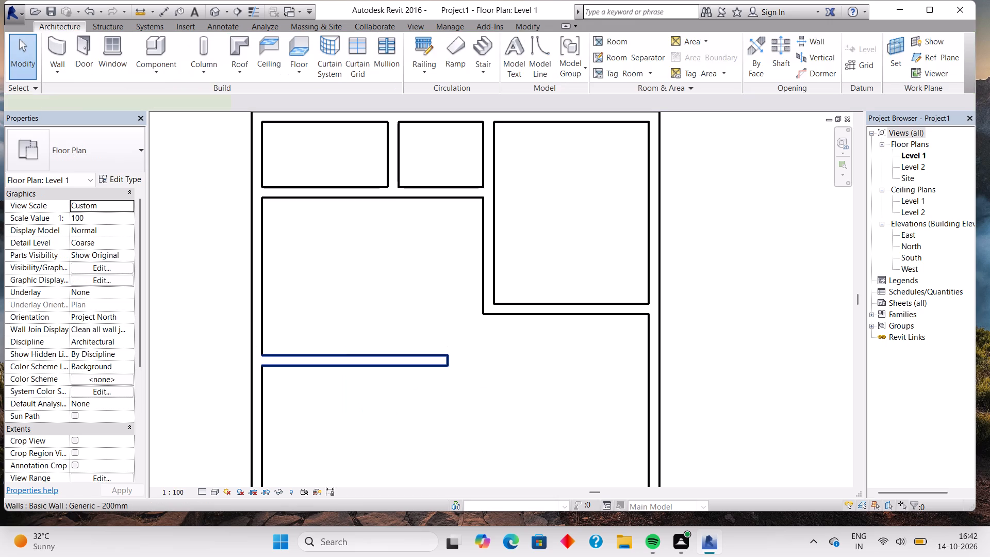
pyautogui.press('Up')
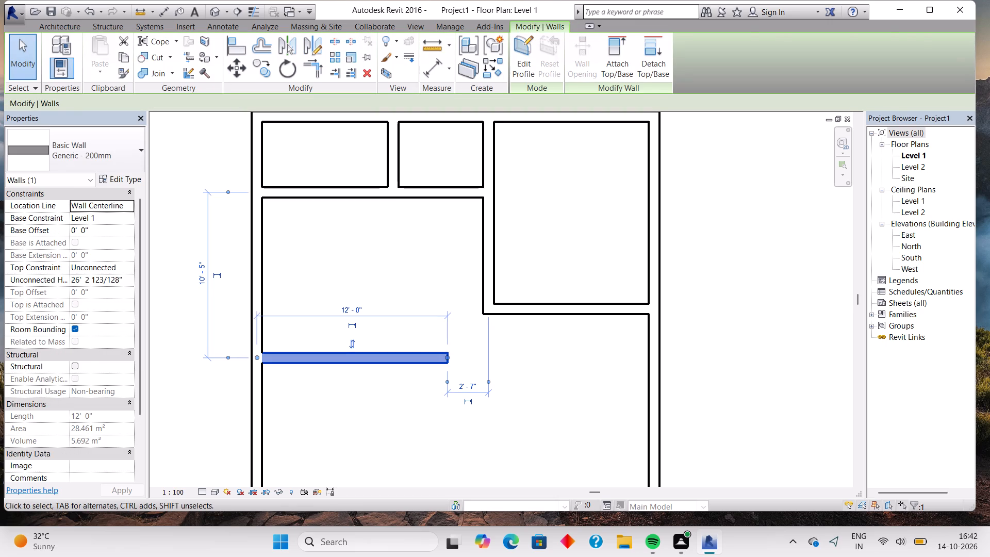
pyautogui.press('Escape')
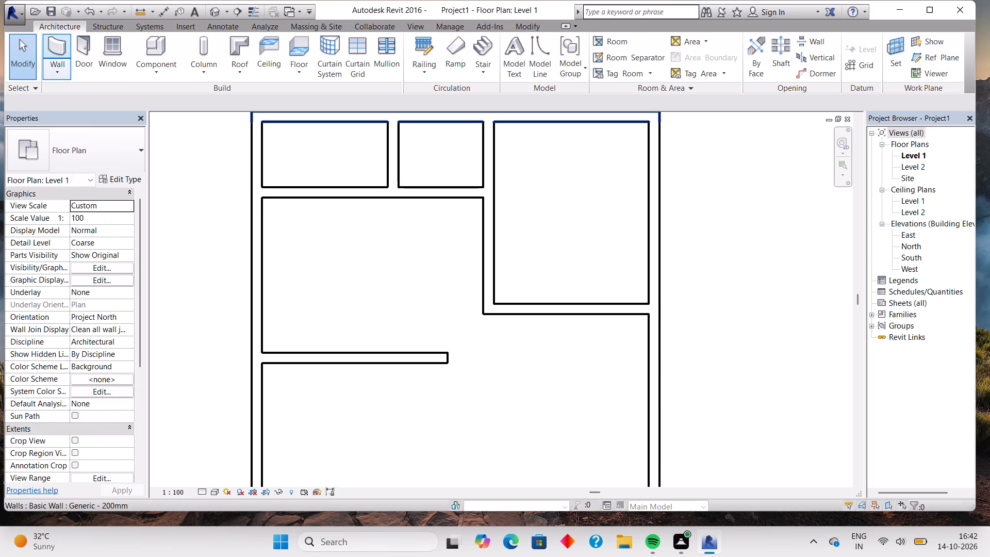
# Measure the clear depth between the top-left room's lower wall and the nudged 12 ft wall, face to face.
pyautogui.click(59, 41)
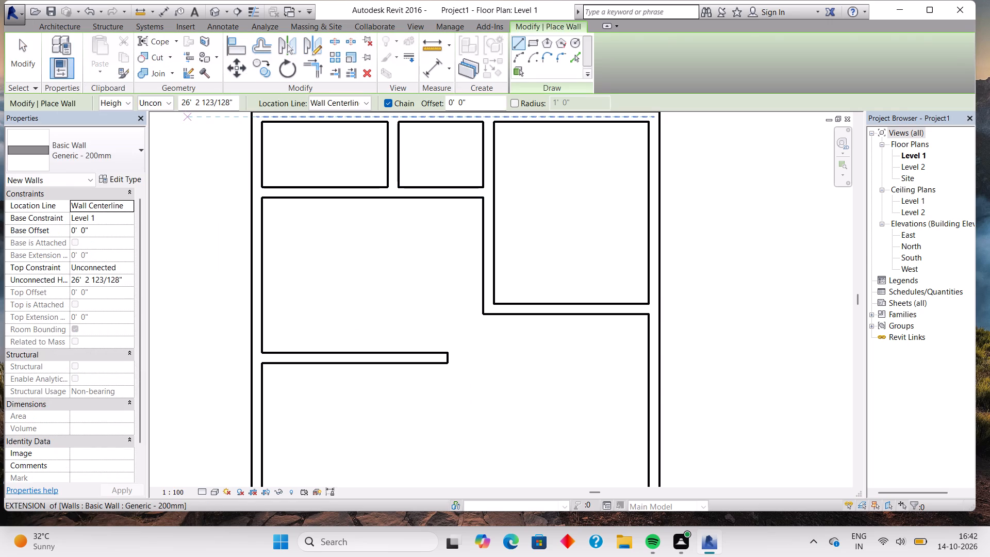
pyautogui.click(427, 45)
pyautogui.click(349, 203)
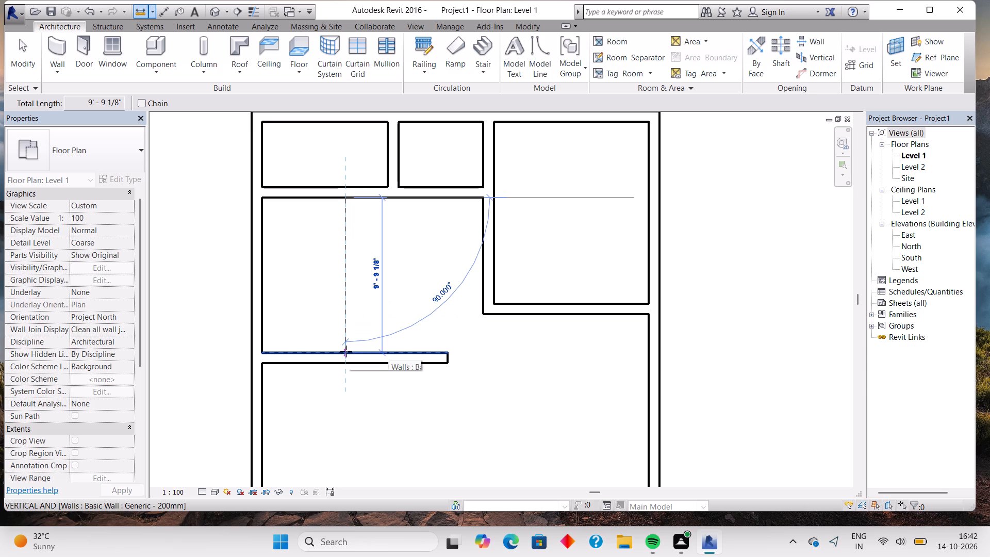
pyautogui.press('Escape')
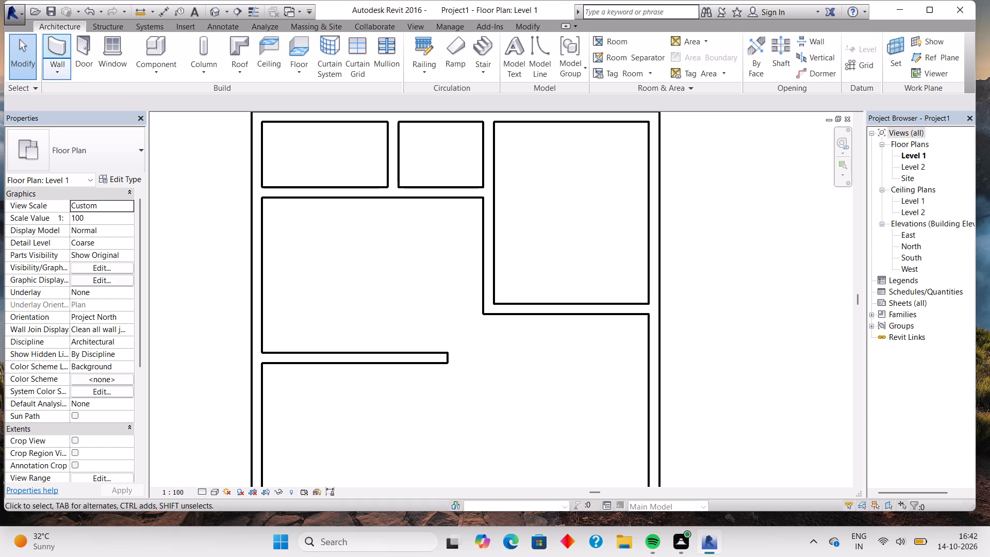
pyautogui.press('Escape')
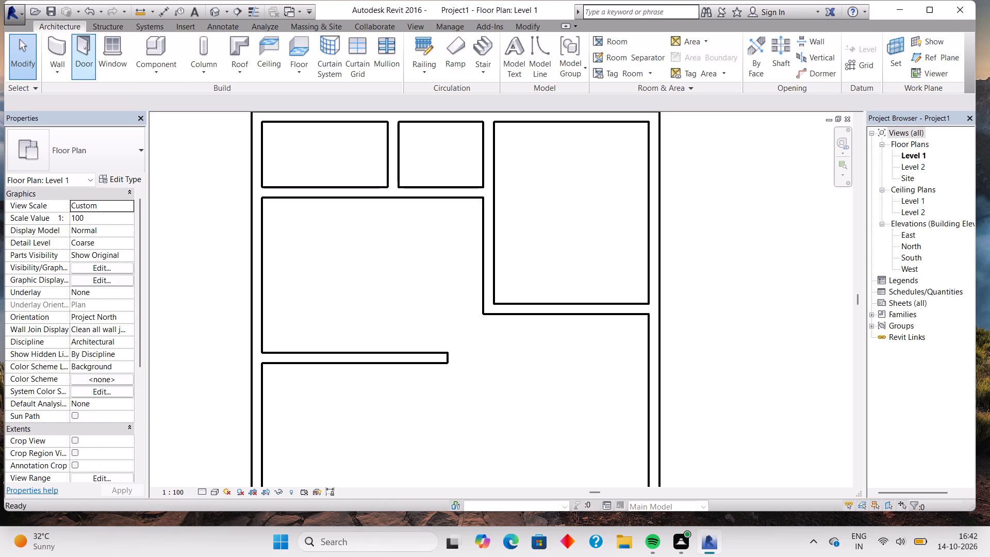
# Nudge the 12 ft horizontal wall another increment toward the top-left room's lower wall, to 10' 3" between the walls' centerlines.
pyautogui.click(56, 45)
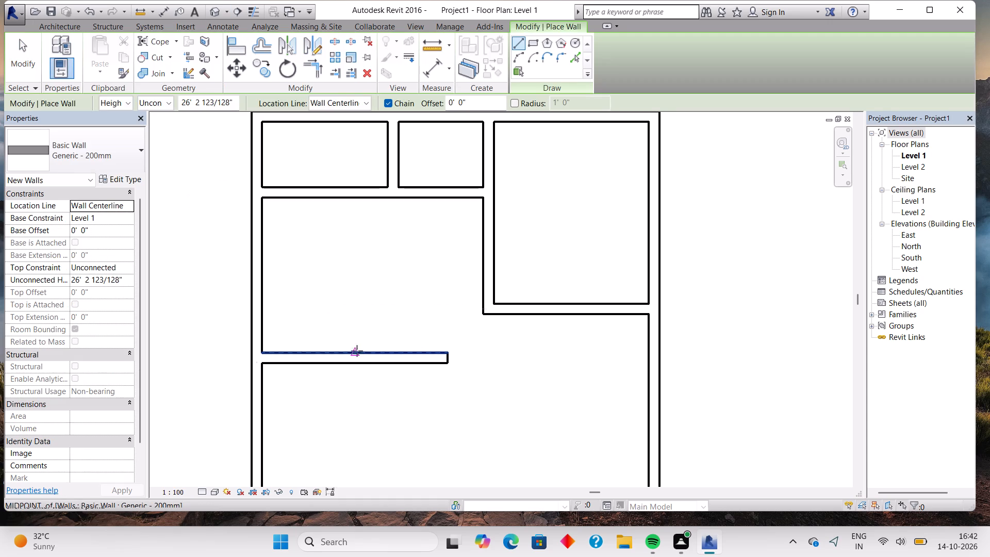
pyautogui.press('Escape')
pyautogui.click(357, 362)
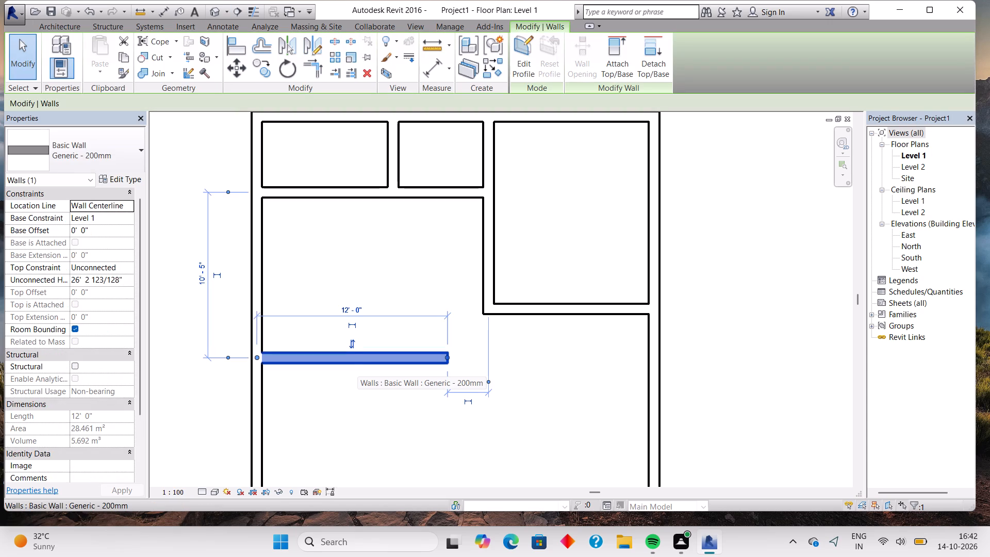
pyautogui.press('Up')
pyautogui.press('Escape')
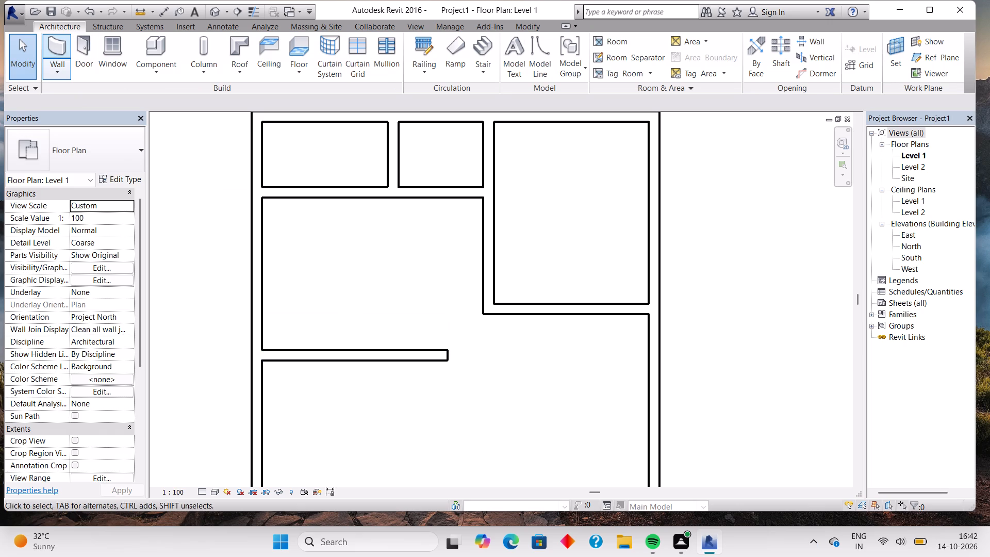
# Measure the clear depth from the top-left room's lower wall to the inner face of the 12 ft wall.
pyautogui.click(60, 47)
pyautogui.click(435, 44)
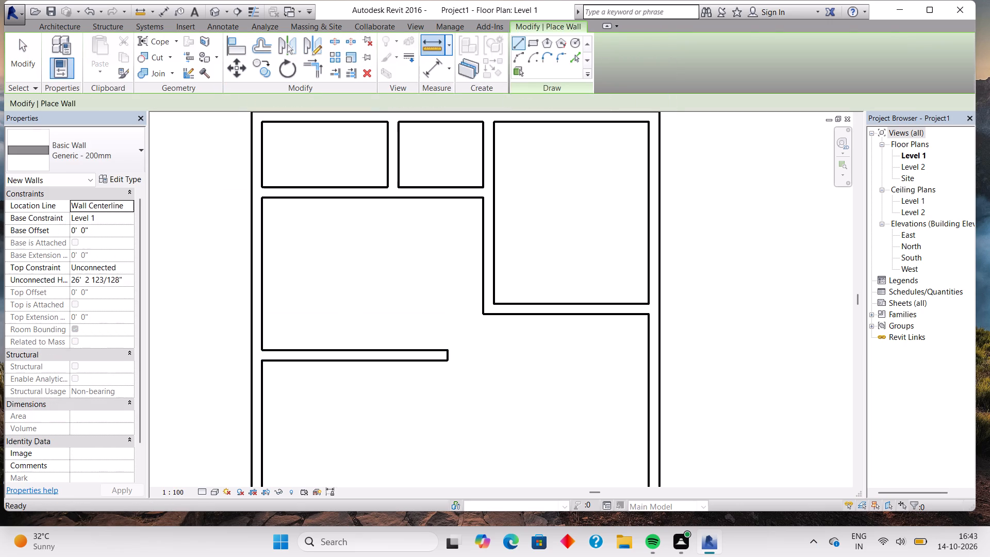
pyautogui.click(359, 203)
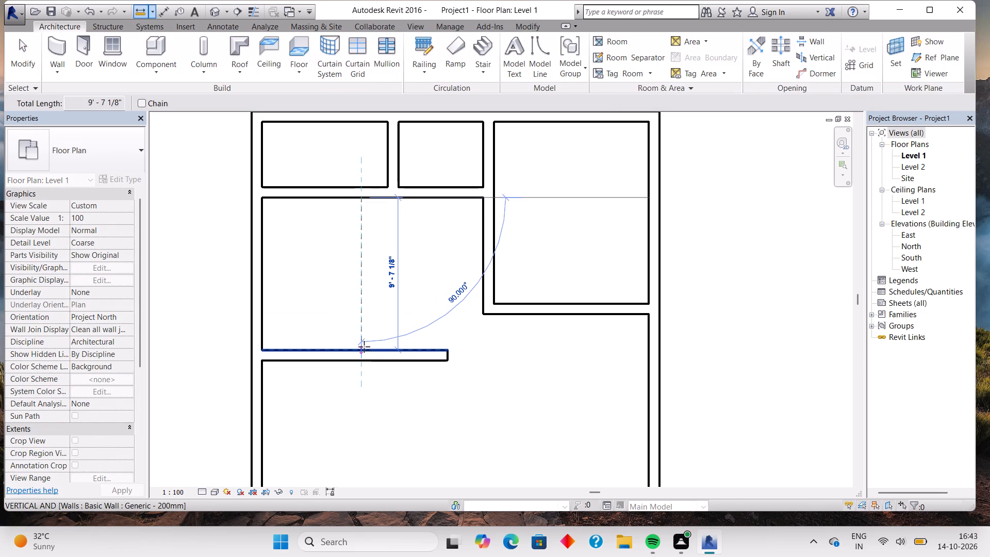
pyautogui.press('Escape')
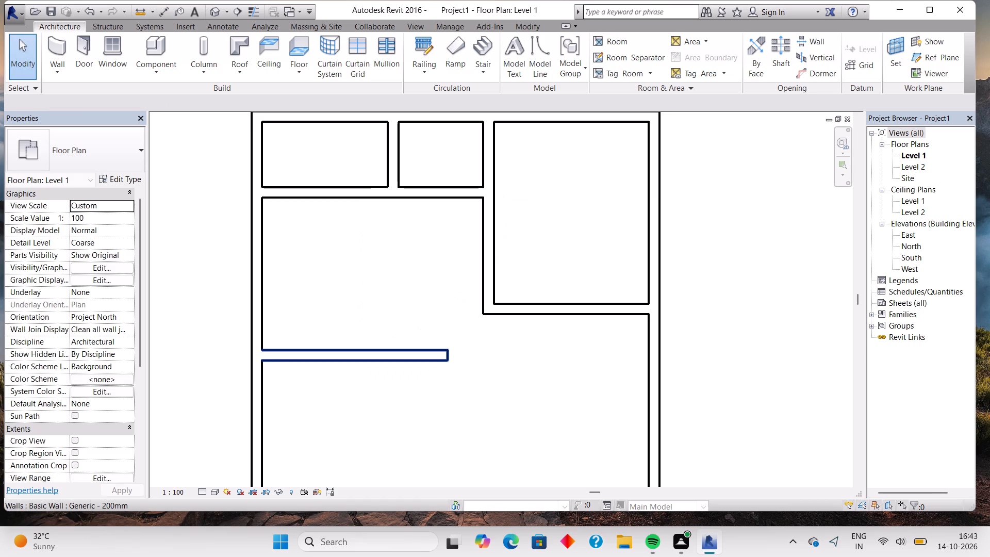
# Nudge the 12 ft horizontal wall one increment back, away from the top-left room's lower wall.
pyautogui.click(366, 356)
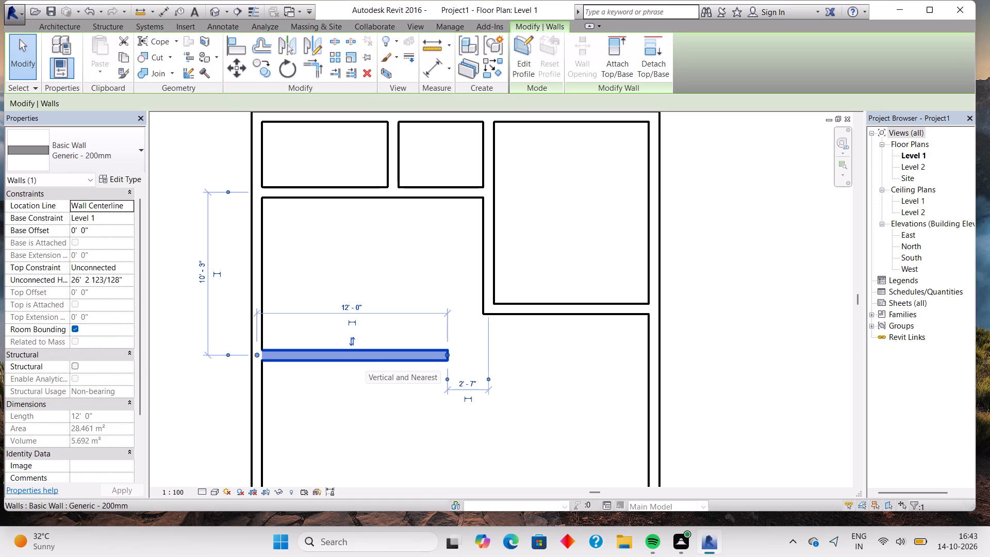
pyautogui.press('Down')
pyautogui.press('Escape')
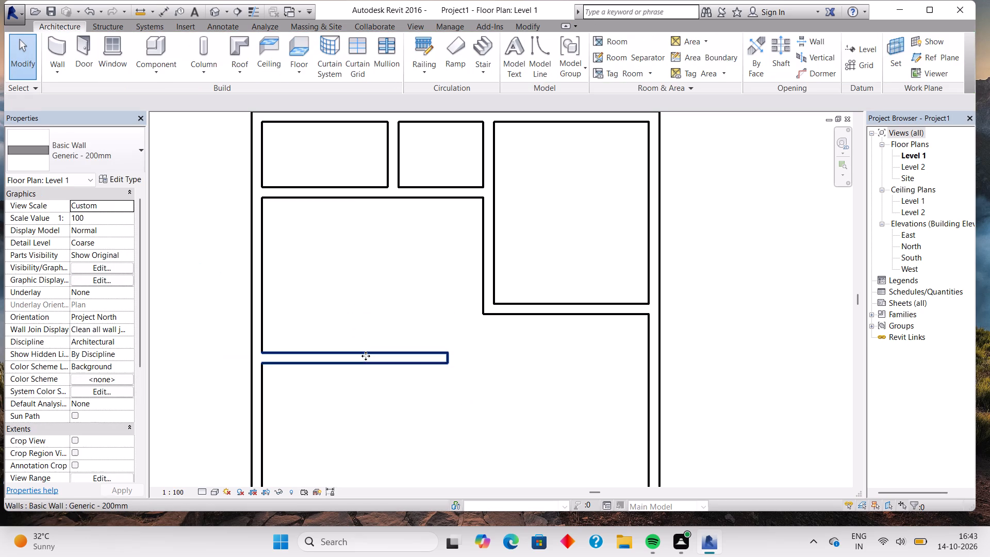
# Measure the clear depth between the top-left room's lower wall and the 12 ft wall once more, face to face.
pyautogui.click(61, 48)
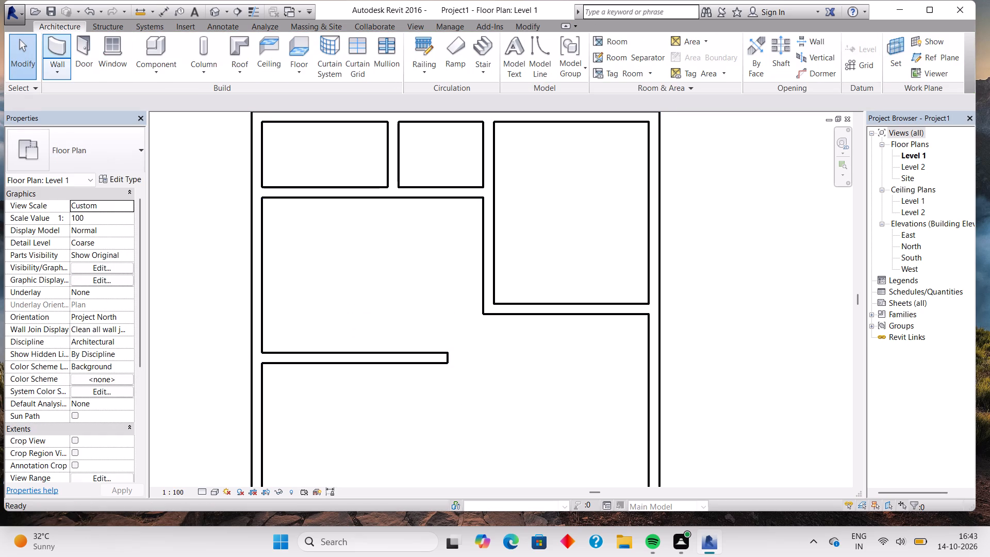
pyautogui.click(435, 49)
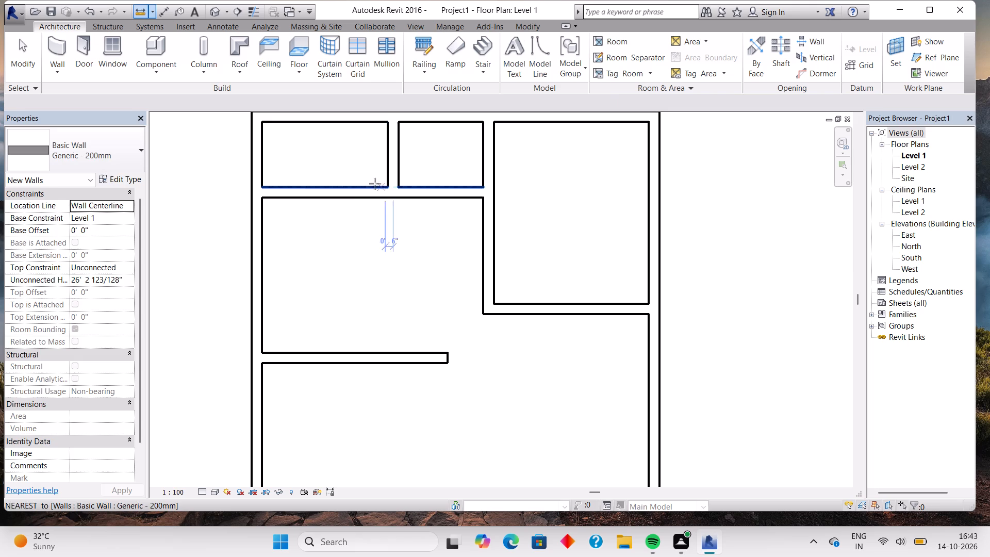
pyautogui.click(345, 202)
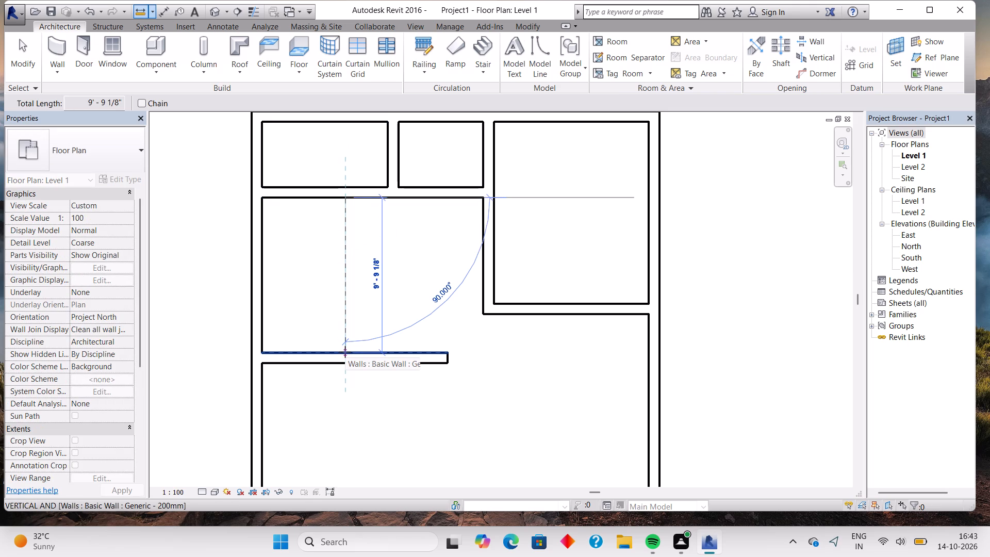
pyautogui.press('Escape')
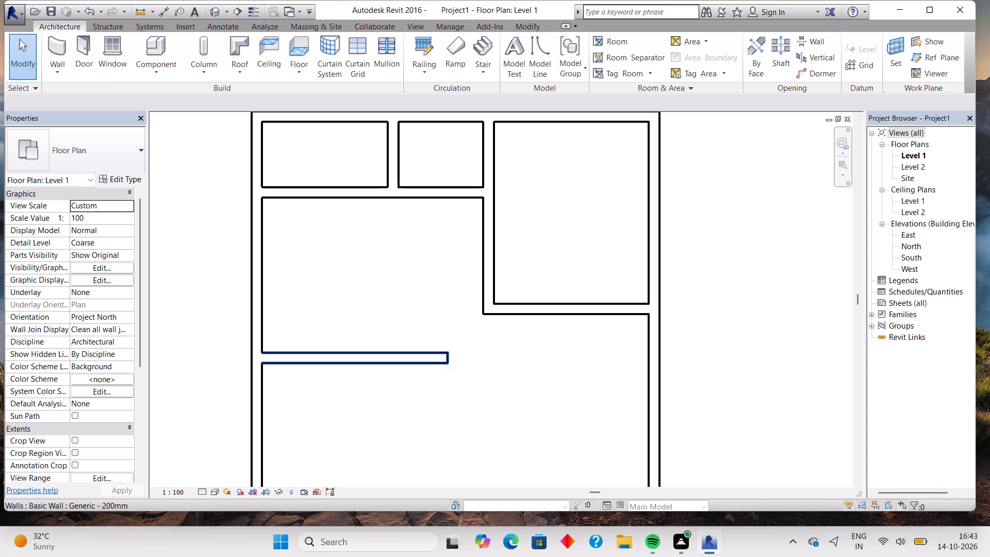
pyautogui.press('Escape')
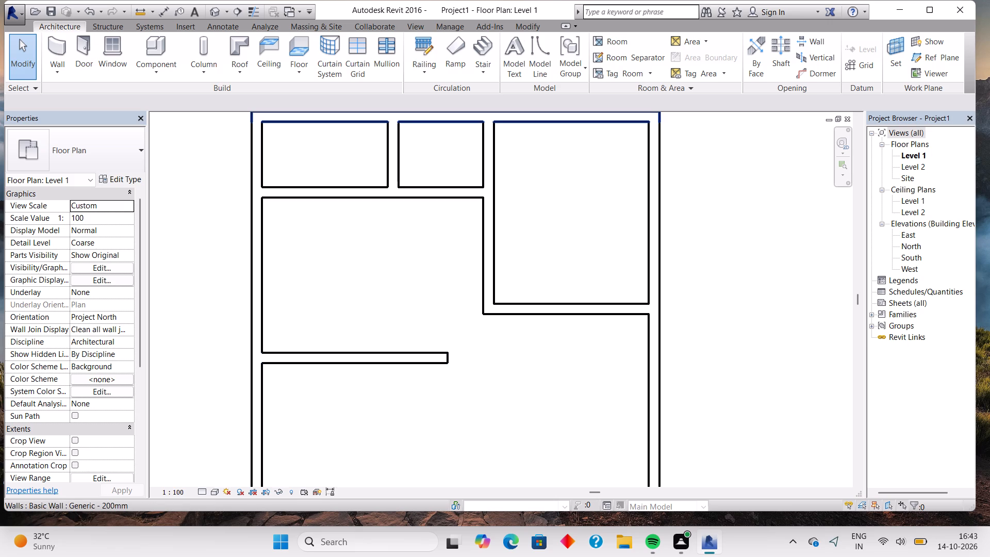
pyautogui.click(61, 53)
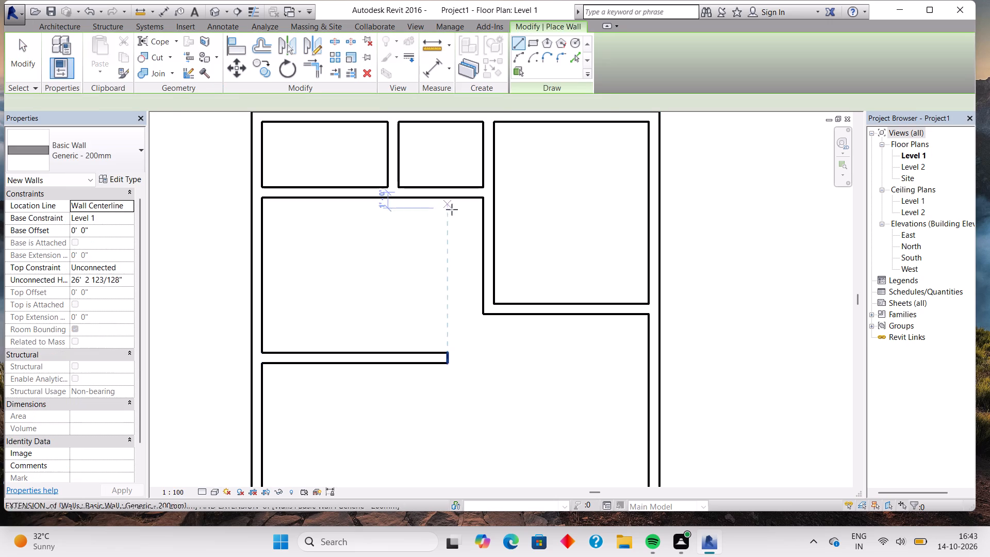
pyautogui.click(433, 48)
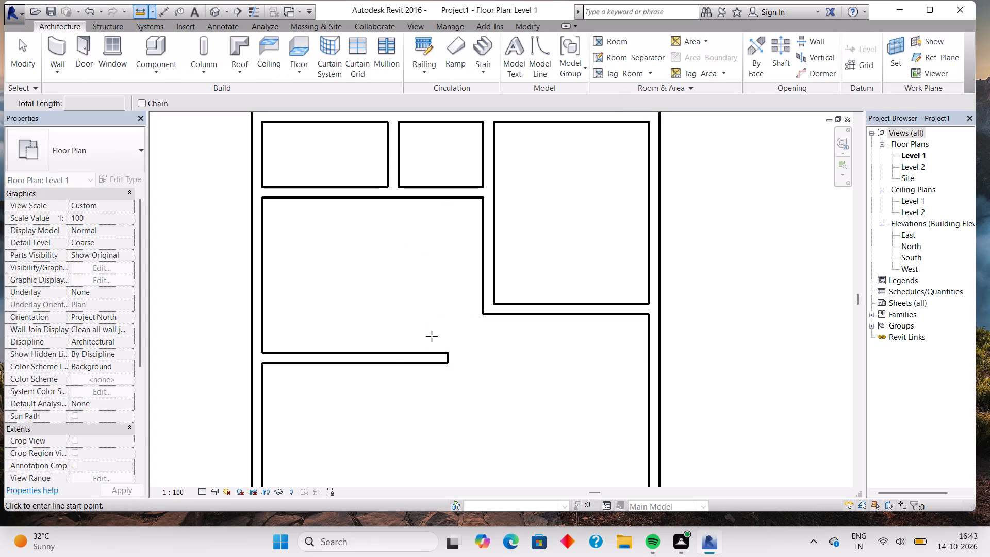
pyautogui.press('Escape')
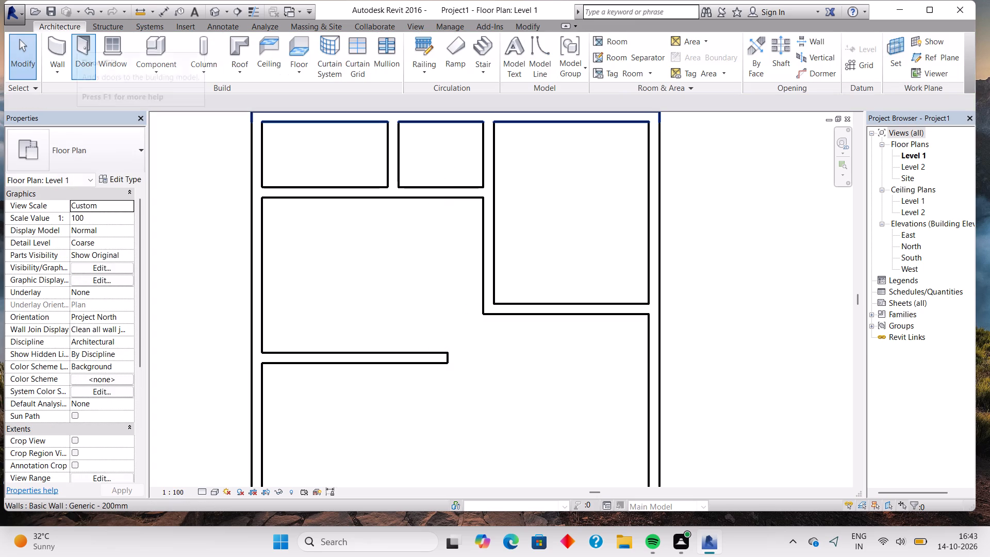
# Draw a vertical Generic - 200mm wall about 10' 5" long from near the 12 ft wall's free end to the top-left rooms' lower wall.
pyautogui.click(64, 42)
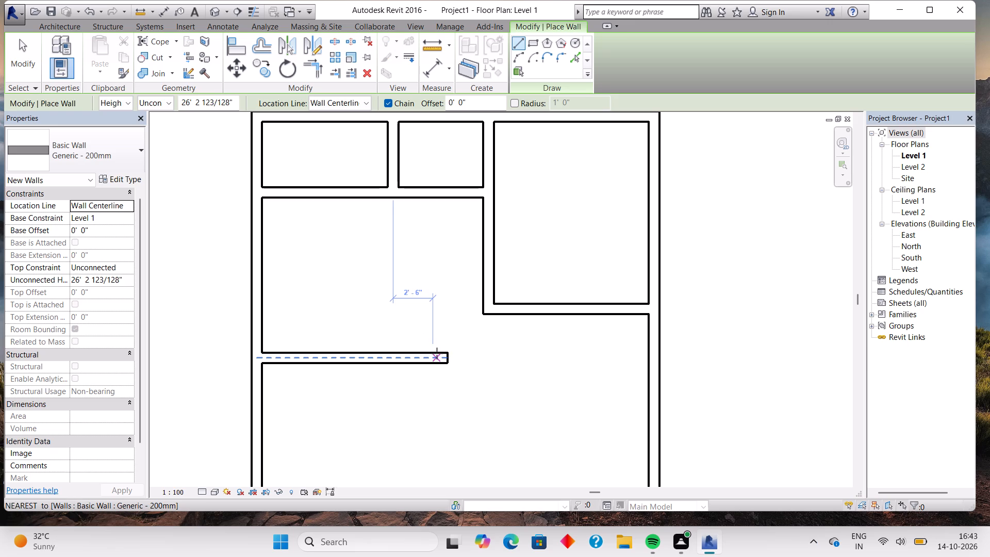
pyautogui.click(439, 353)
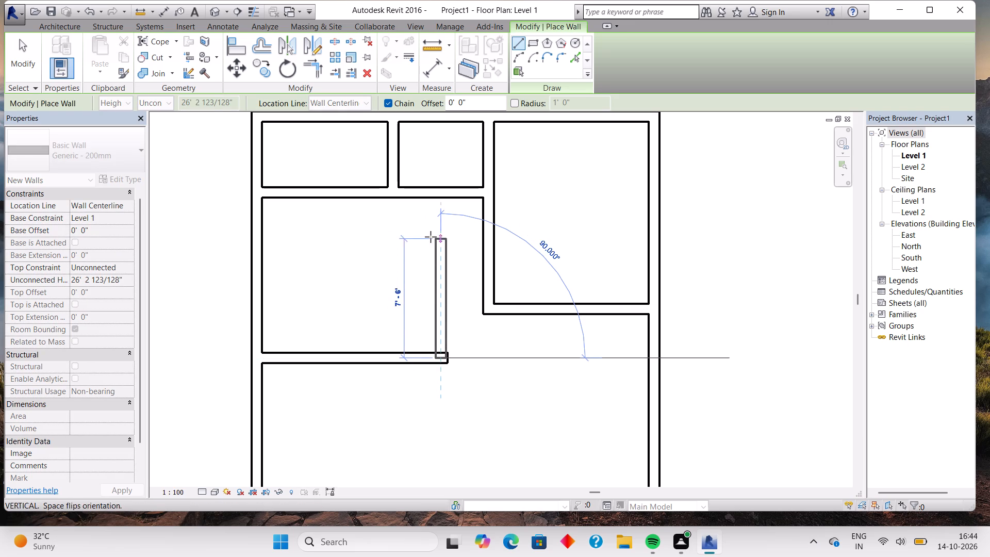
pyautogui.press('Escape')
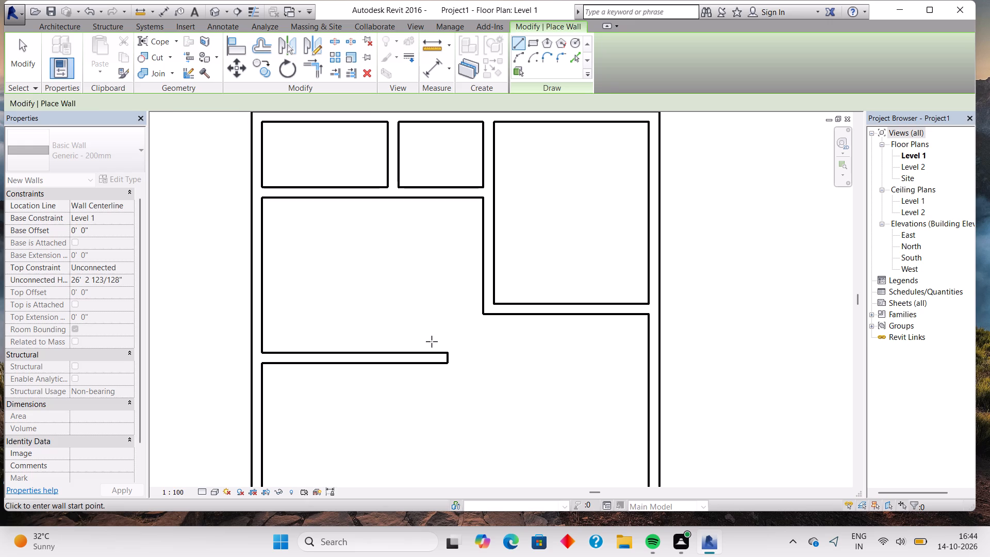
pyautogui.click(443, 351)
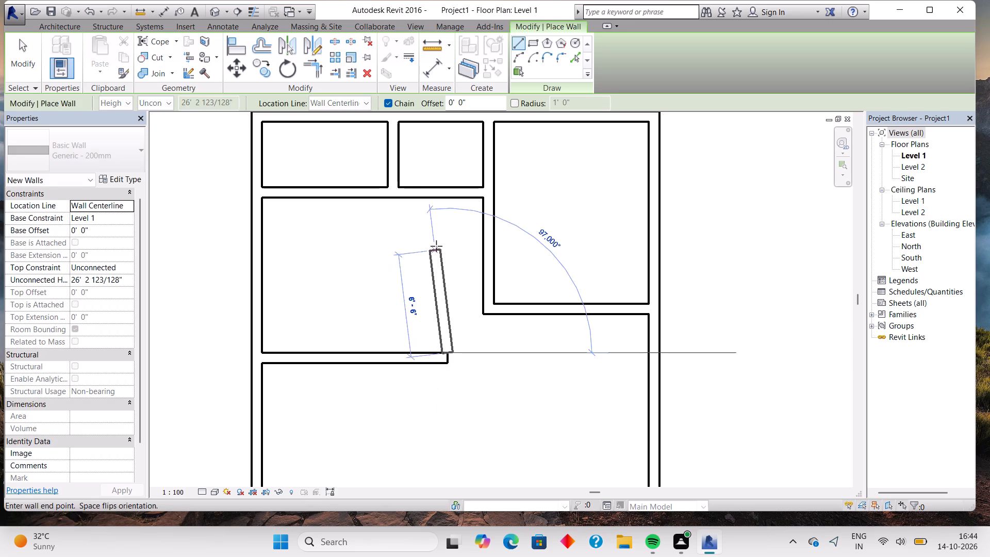
pyautogui.press('Escape')
pyautogui.click(439, 358)
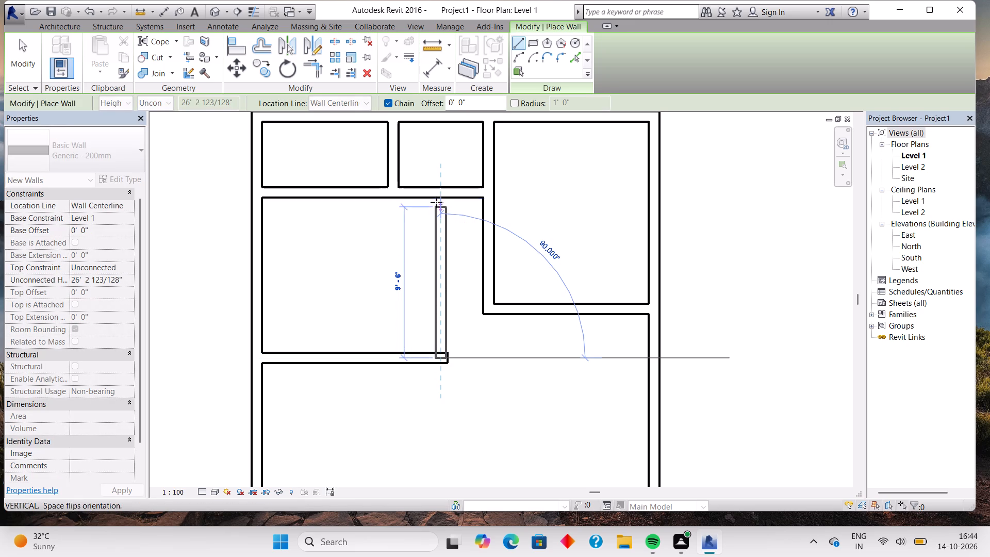
pyautogui.click(436, 201)
pyautogui.press('Escape')
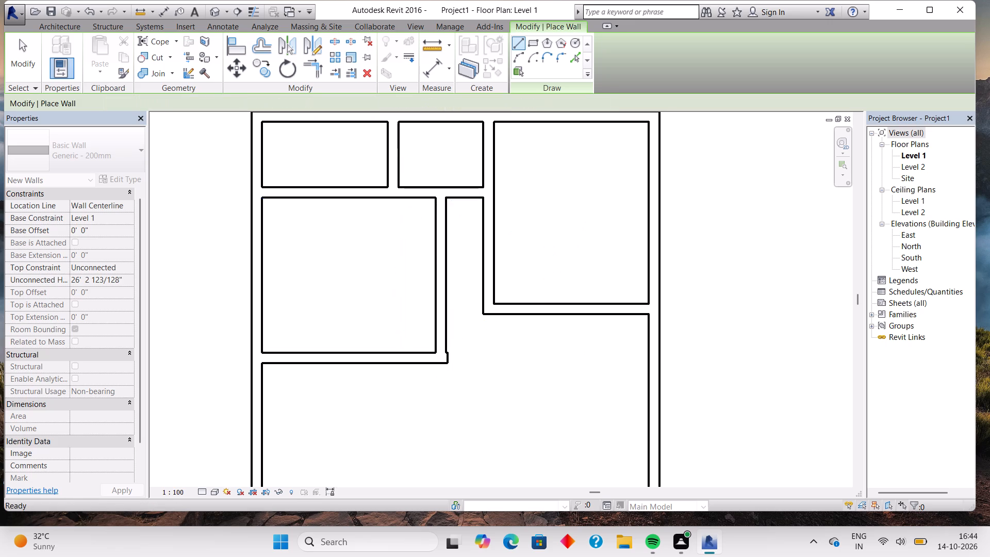
# Nudge the 12 ft wall's free end back until it is flush with the outer face of the new vertical wall.
pyautogui.scroll(8, 442, 379)
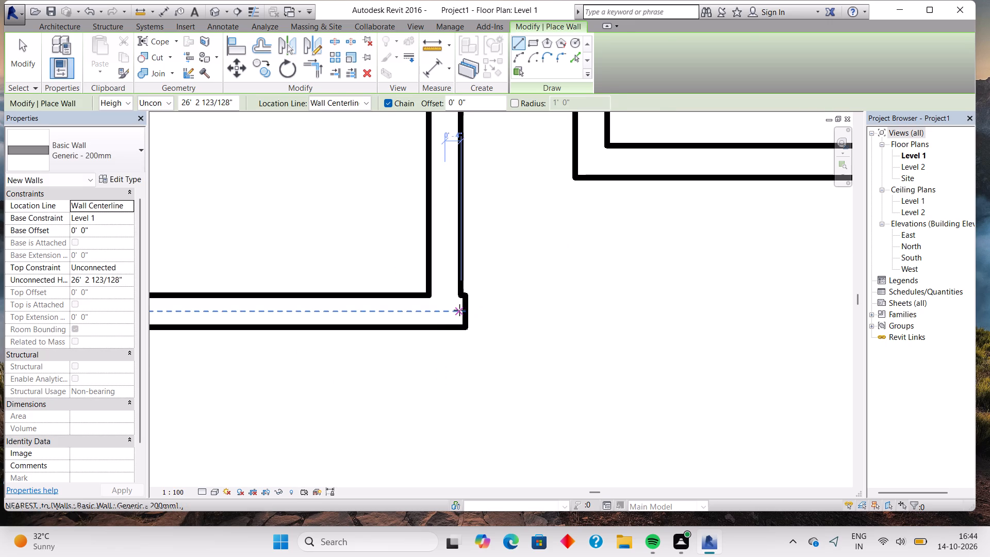
pyautogui.press('Escape')
pyautogui.click(466, 317)
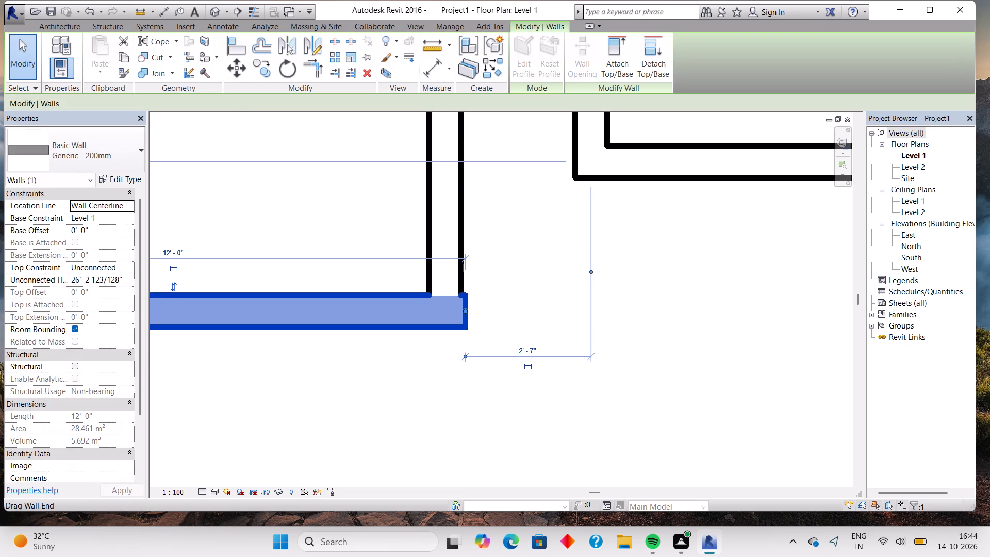
pyautogui.press('Left')
pyautogui.press('Escape')
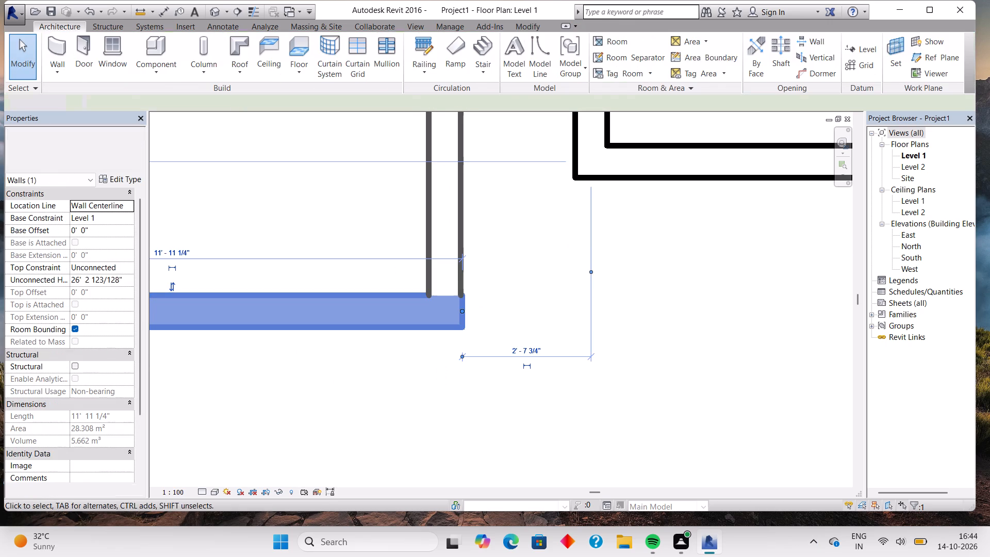
pyautogui.click(463, 314)
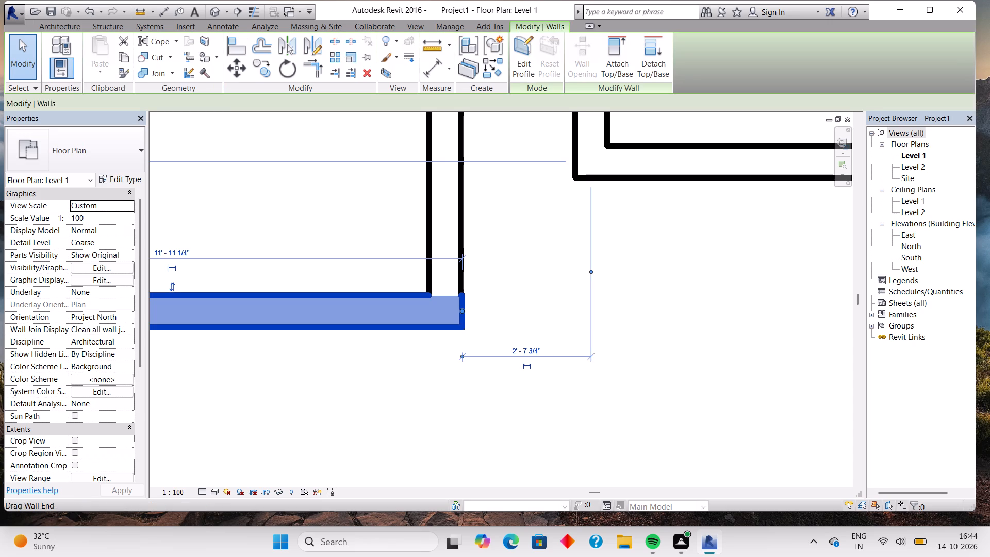
pyautogui.press('Left')
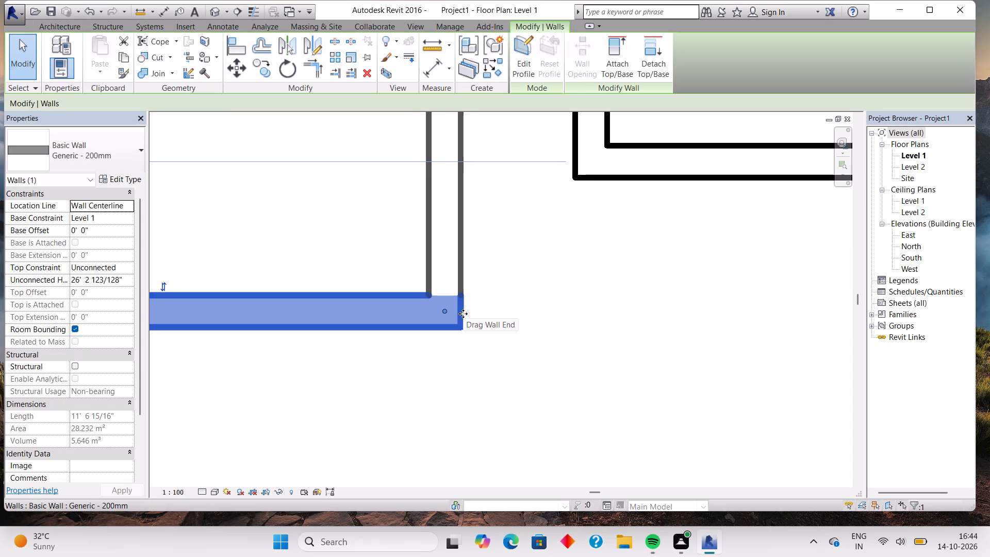
pyautogui.press('Escape')
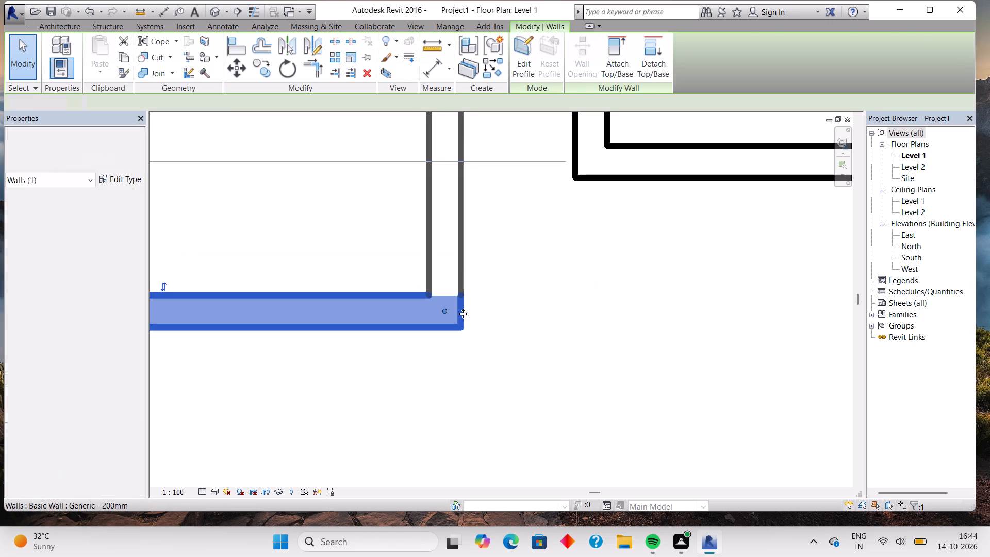
# Measure the room's clear width from the left exterior wall's inner face toward the new vertical wall.
pyautogui.scroll(-4, 435, 361)
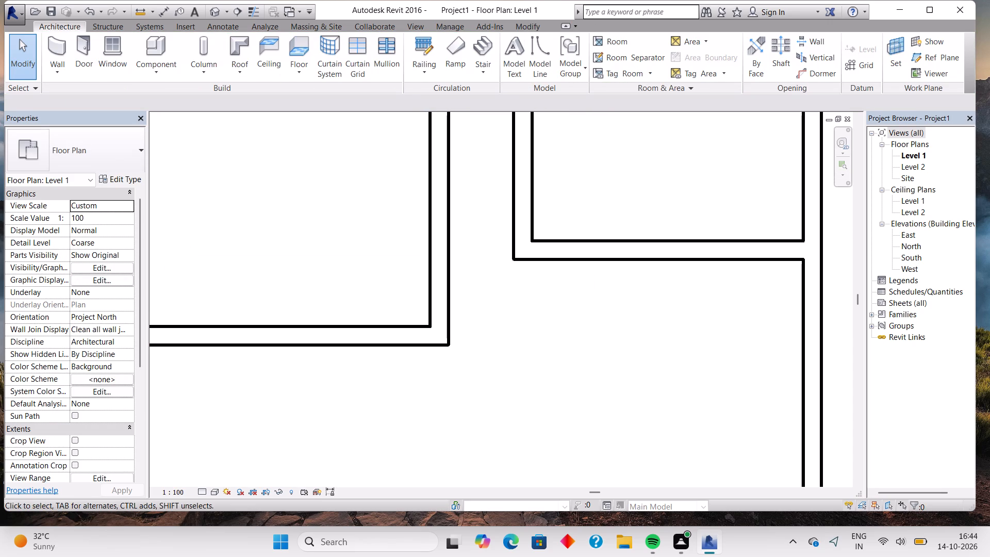
pyautogui.moveTo(493, 323); pyautogui.dragTo(544, 418, button='middle')
pyautogui.scroll(-2, 529, 382)
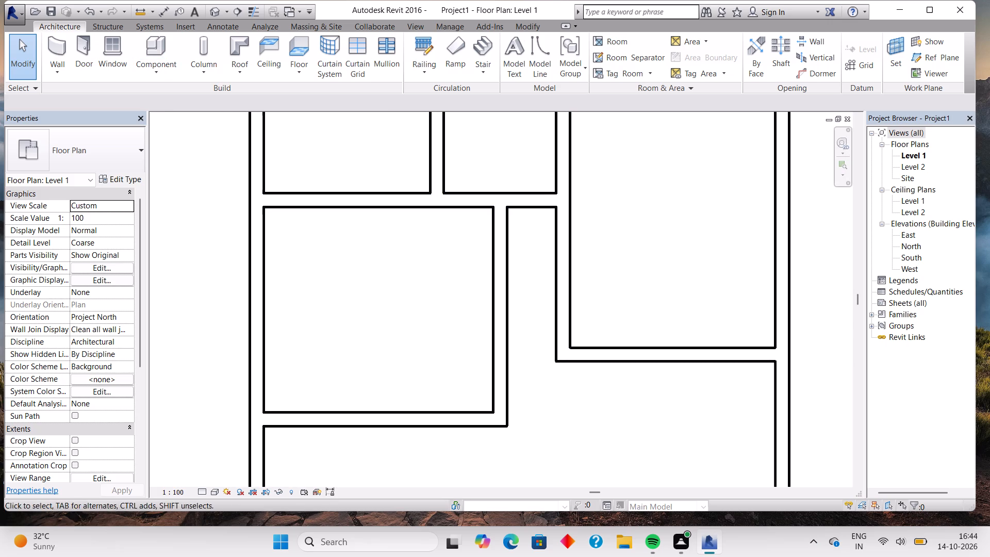
pyautogui.click(58, 50)
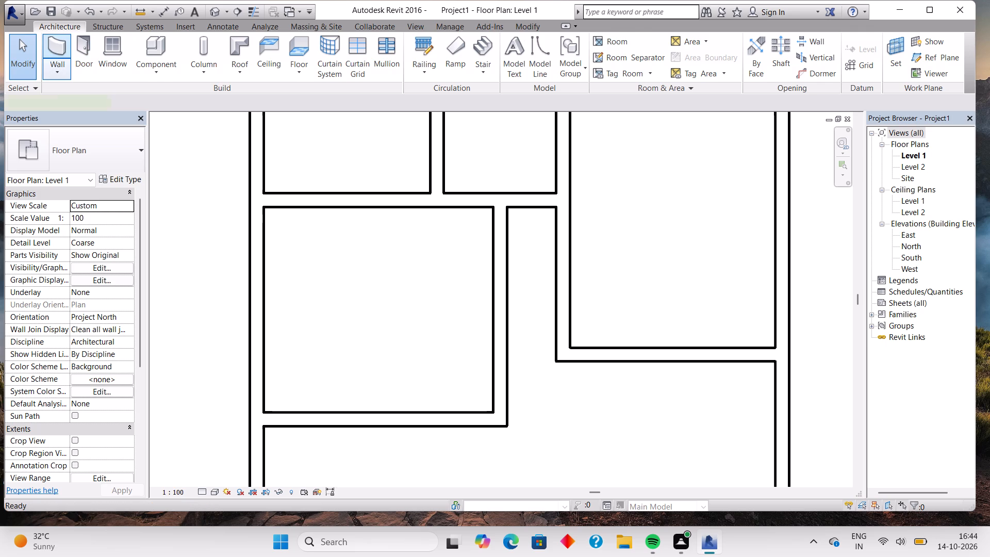
pyautogui.click(438, 41)
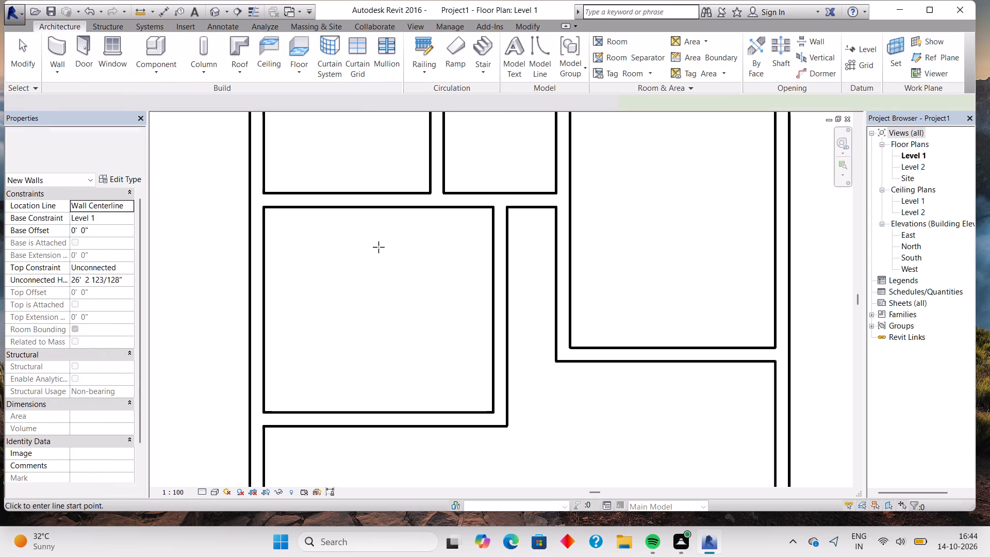
pyautogui.click(266, 284)
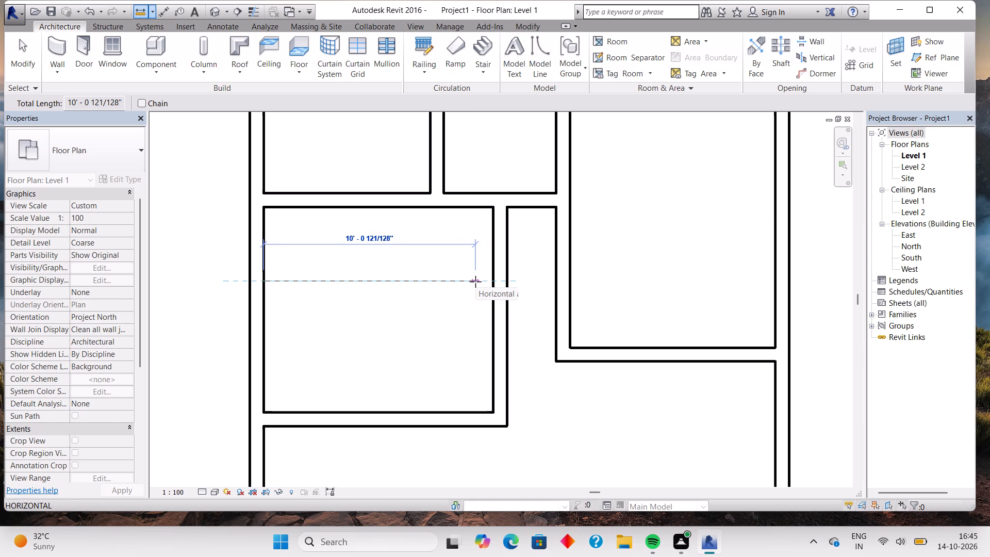
pyautogui.press('Escape')
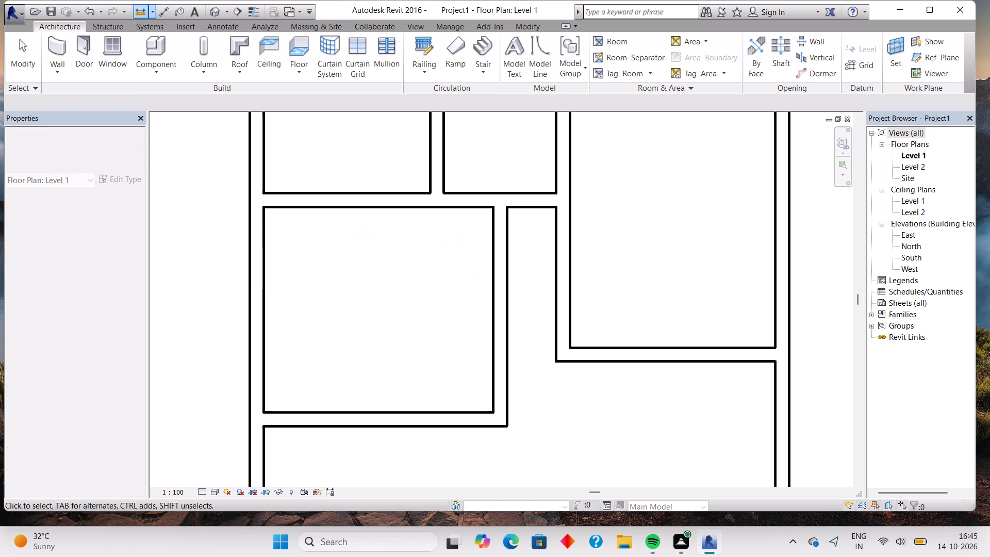
# Nudge the vertical wall toward the large top-right room until it is 5' 4" from the partition between the two smaller top rooms.
pyautogui.click(494, 296)
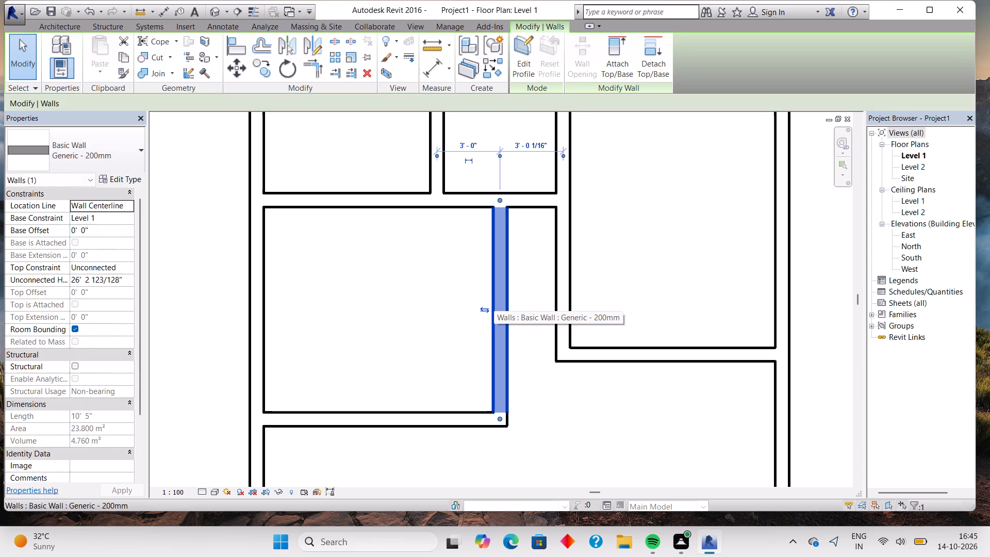
pyautogui.press('Right')
pyautogui.press('Right')
pyautogui.press('Right')
pyautogui.press('Right')
pyautogui.press('Right')
pyautogui.press('Right')
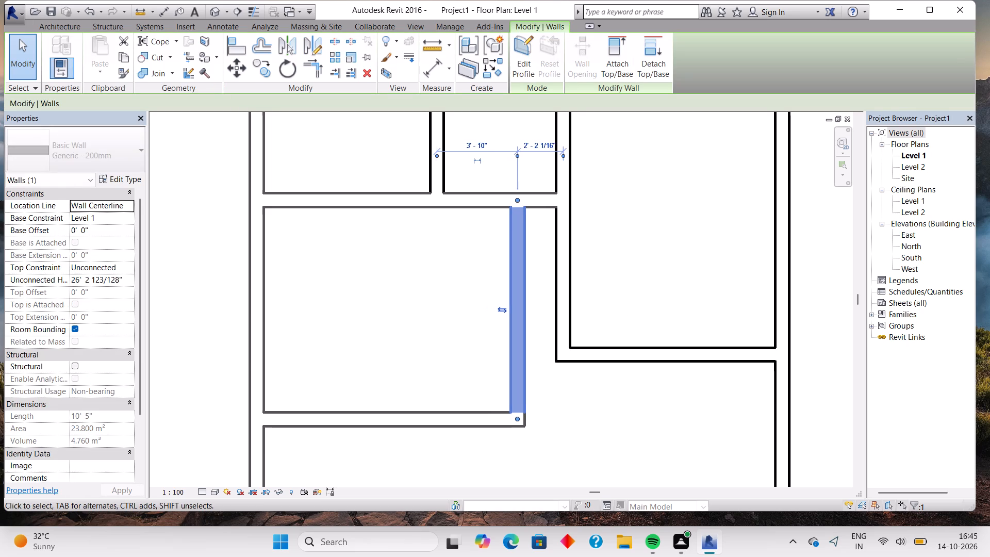
pyautogui.press('Right')
pyautogui.press('Right')
pyautogui.press('Right')
pyautogui.press('Right')
pyautogui.press('Right')
pyautogui.press('Right')
pyautogui.press('Right')
pyautogui.press('Right')
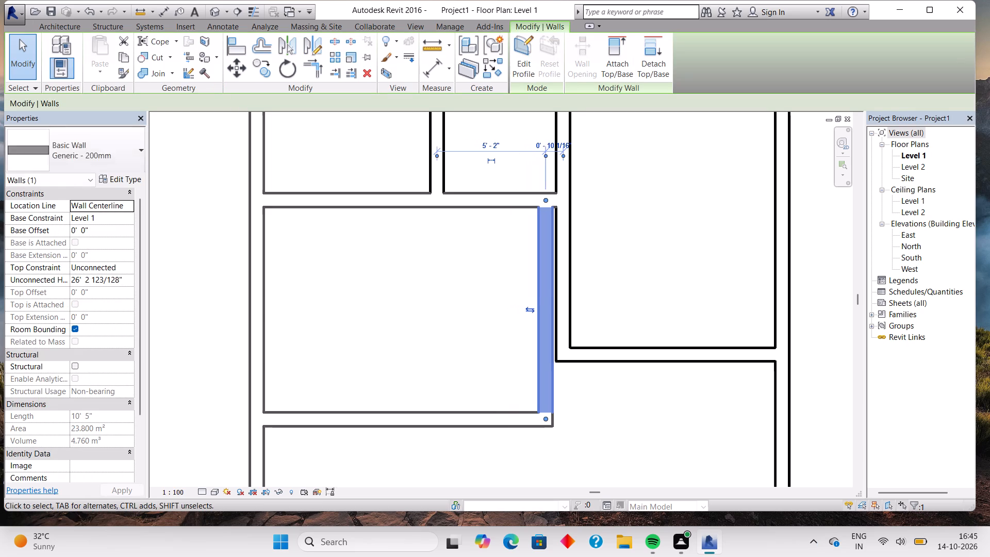
pyautogui.press('Escape')
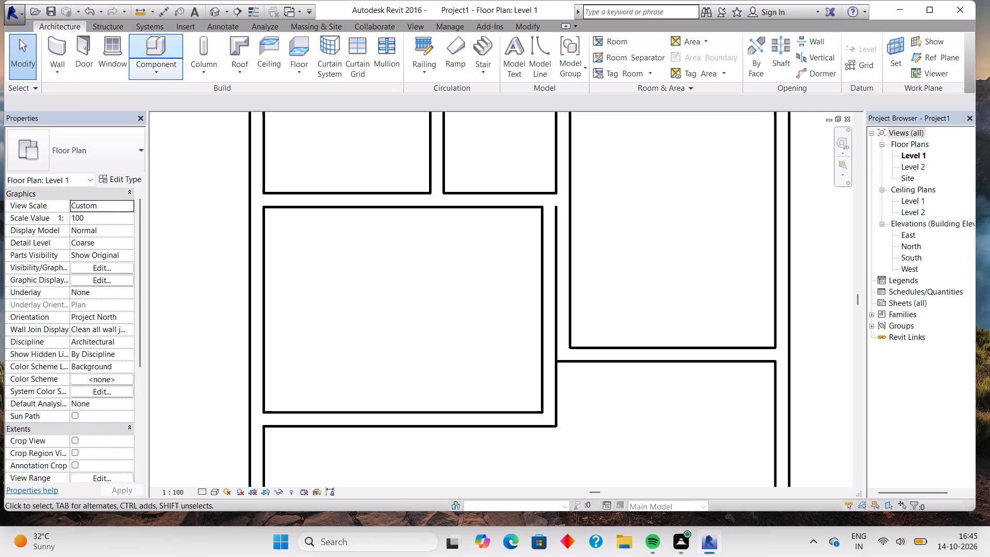
# Measure the room's clear width again between the left exterior wall's inner face and the moved vertical wall.
pyautogui.click(51, 42)
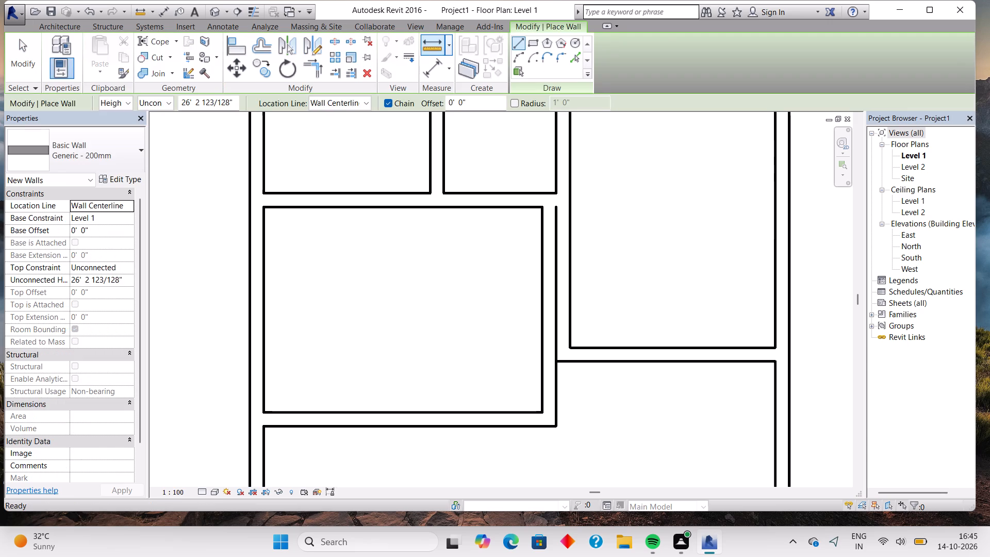
pyautogui.click(430, 50)
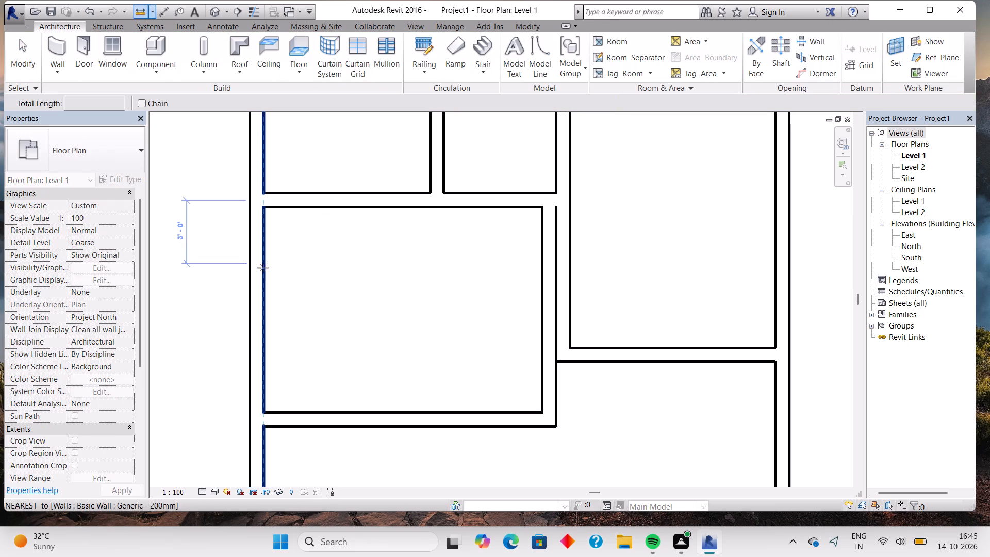
pyautogui.click(262, 268)
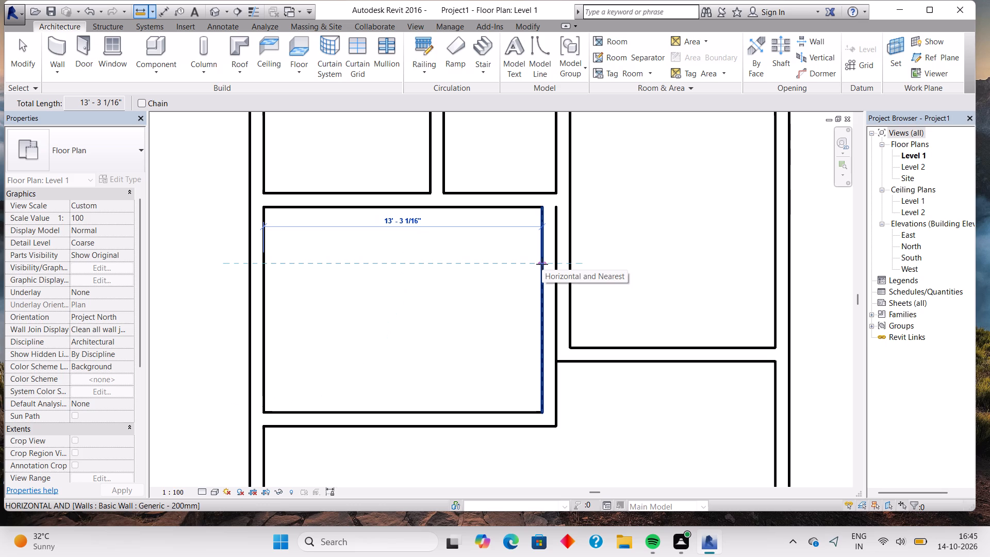
pyautogui.press('Escape')
# Delete the vertical wall that closes the room beside the large top-right room.
pyautogui.click(540, 287)
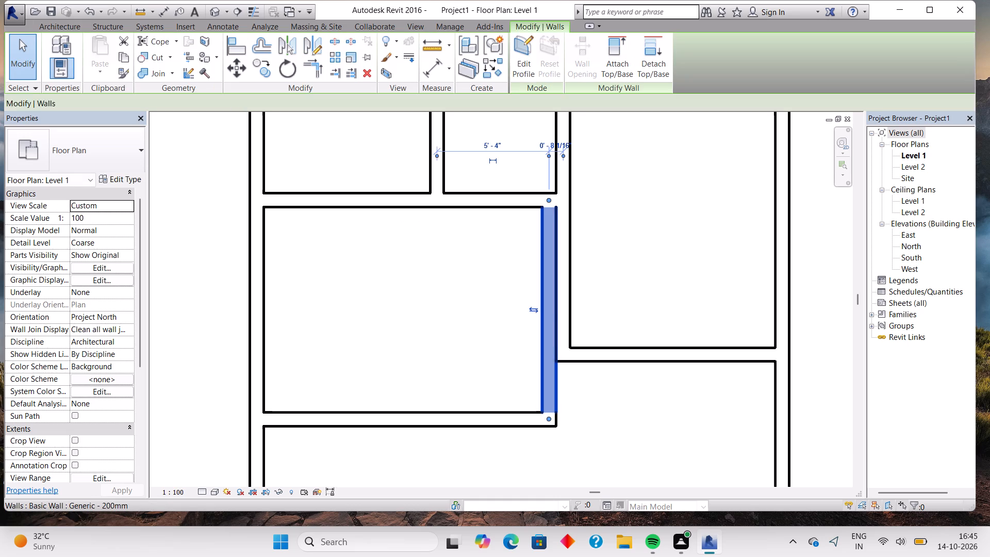
pyautogui.press('Delete')
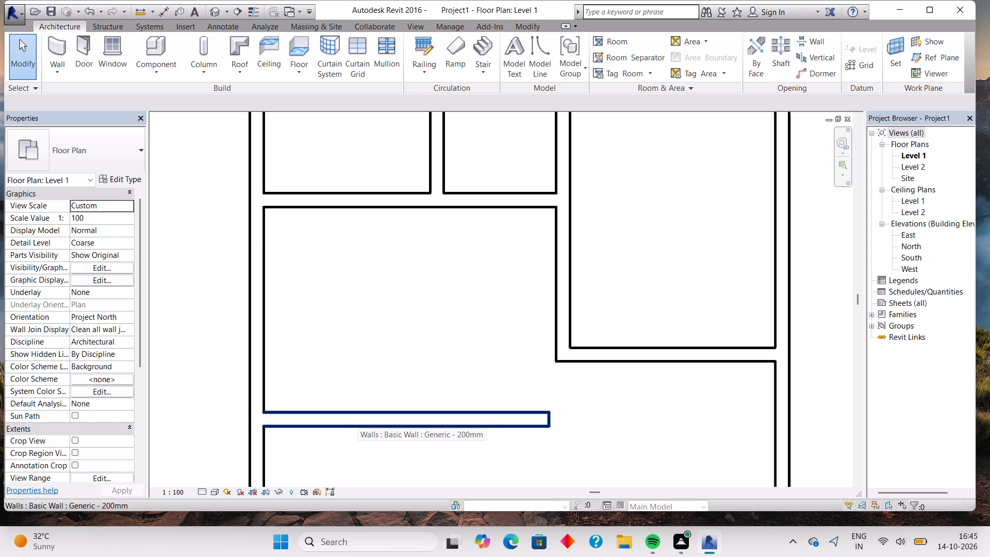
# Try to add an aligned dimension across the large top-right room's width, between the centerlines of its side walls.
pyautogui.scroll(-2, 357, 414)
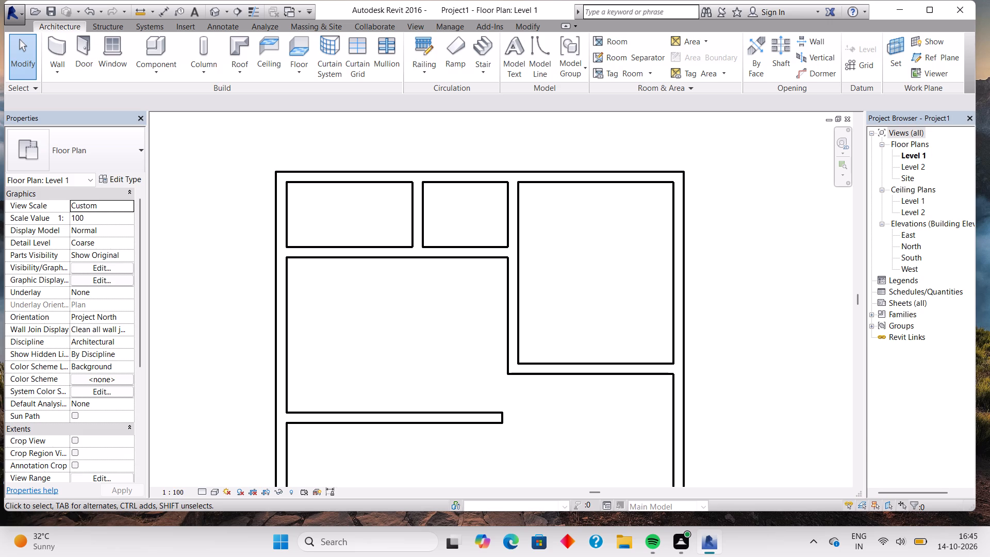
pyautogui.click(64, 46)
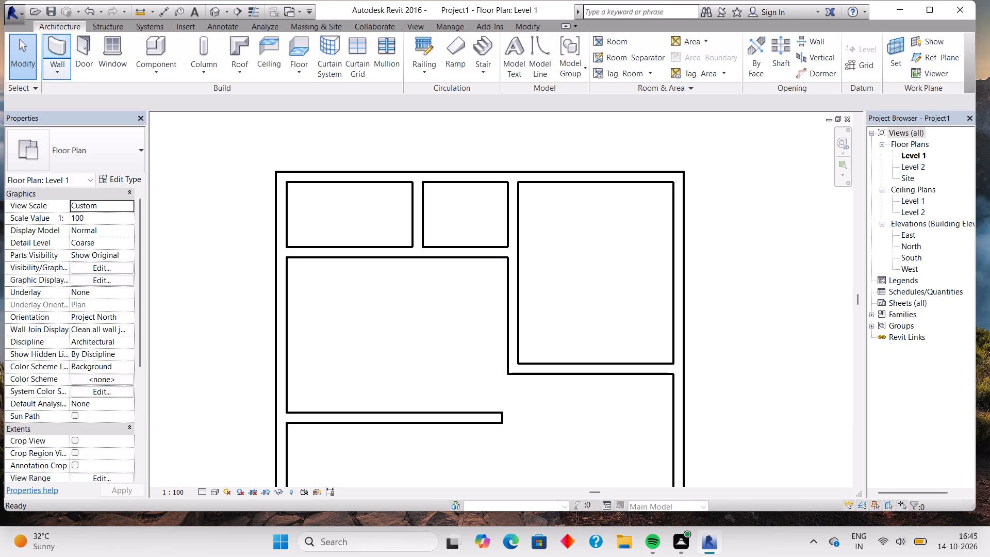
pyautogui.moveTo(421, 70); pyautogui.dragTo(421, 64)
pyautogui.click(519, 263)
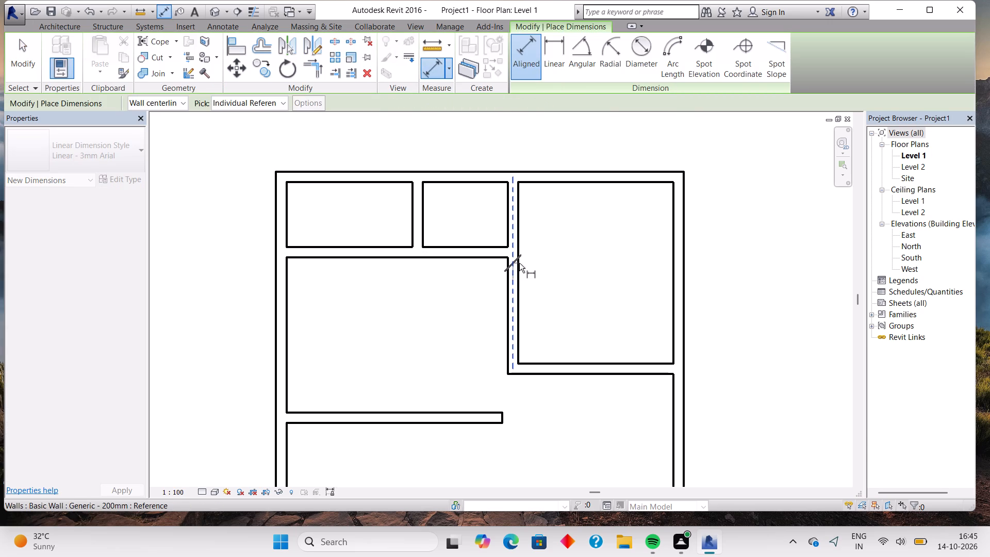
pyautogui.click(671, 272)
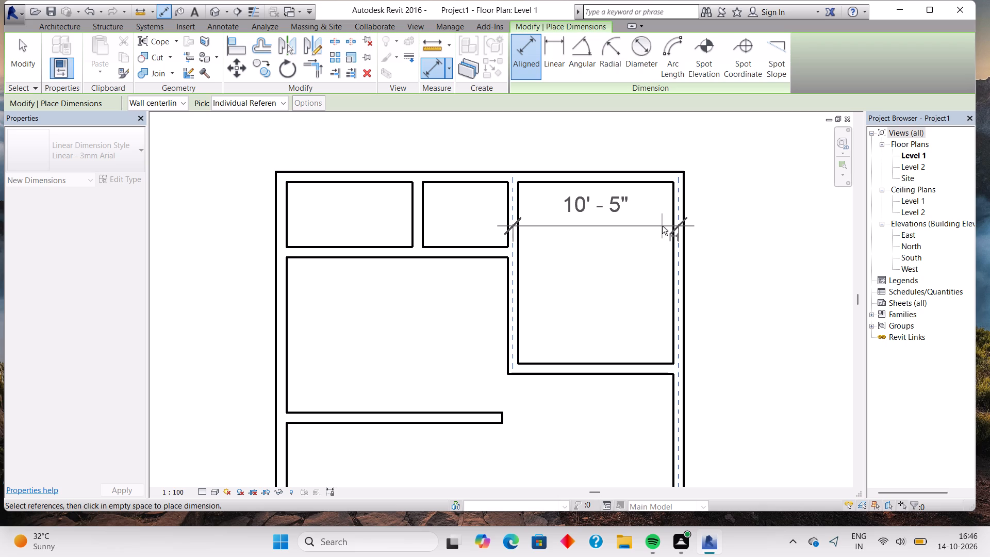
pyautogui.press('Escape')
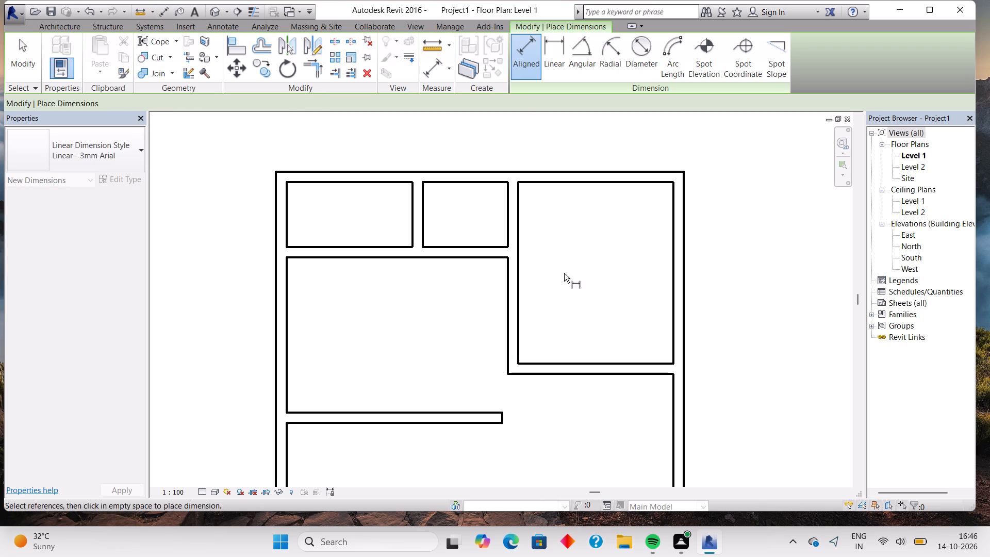
# Nudge the wall between the large top-right room and the smaller top room to widen the large room to 10' 11" between centerlines.
pyautogui.press('Escape')
pyautogui.click(519, 296)
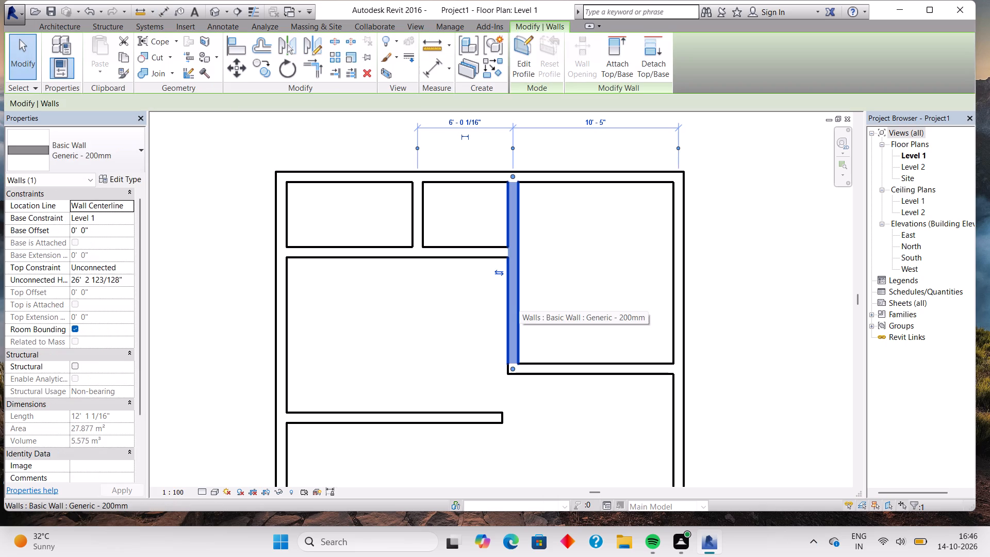
pyautogui.press('Left')
pyautogui.press('Left')
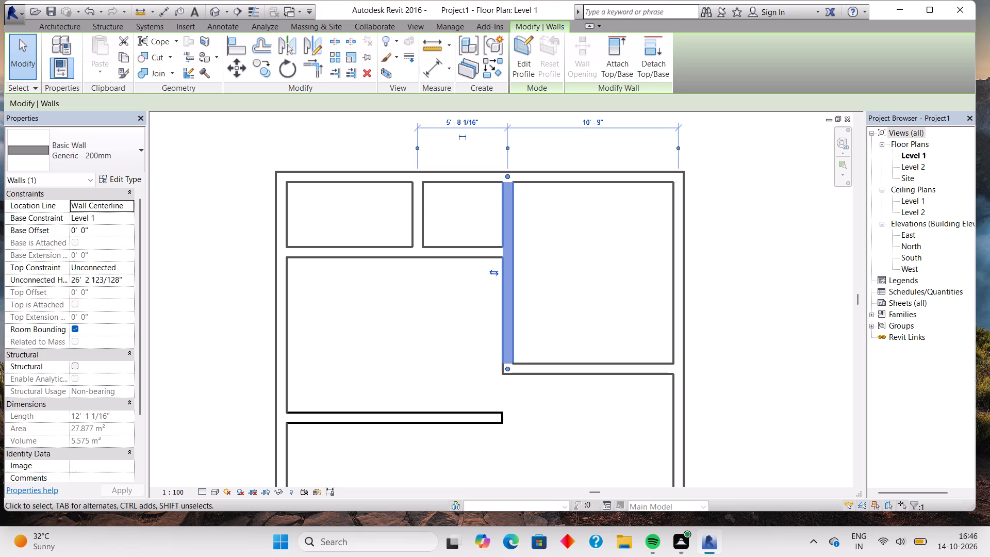
pyautogui.press('Left')
pyautogui.press('Escape')
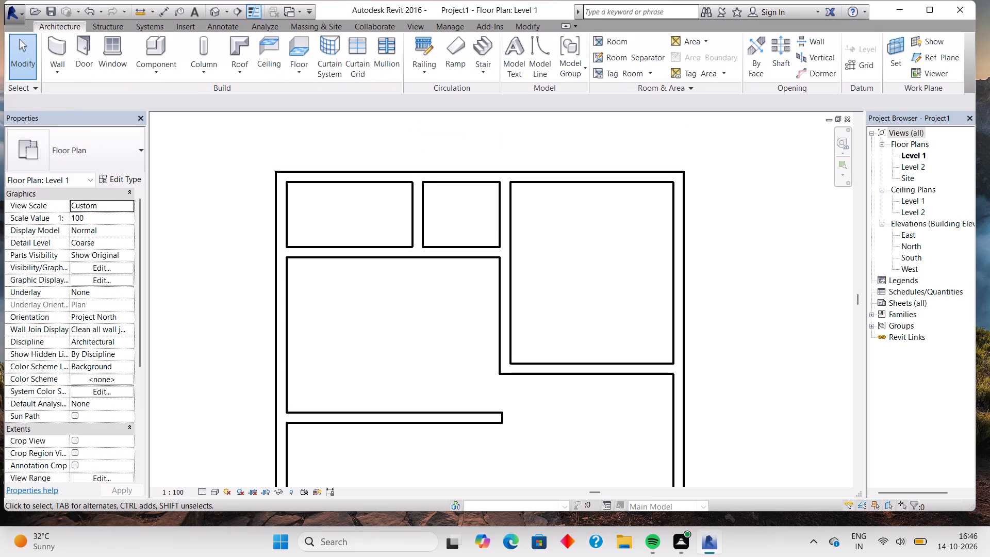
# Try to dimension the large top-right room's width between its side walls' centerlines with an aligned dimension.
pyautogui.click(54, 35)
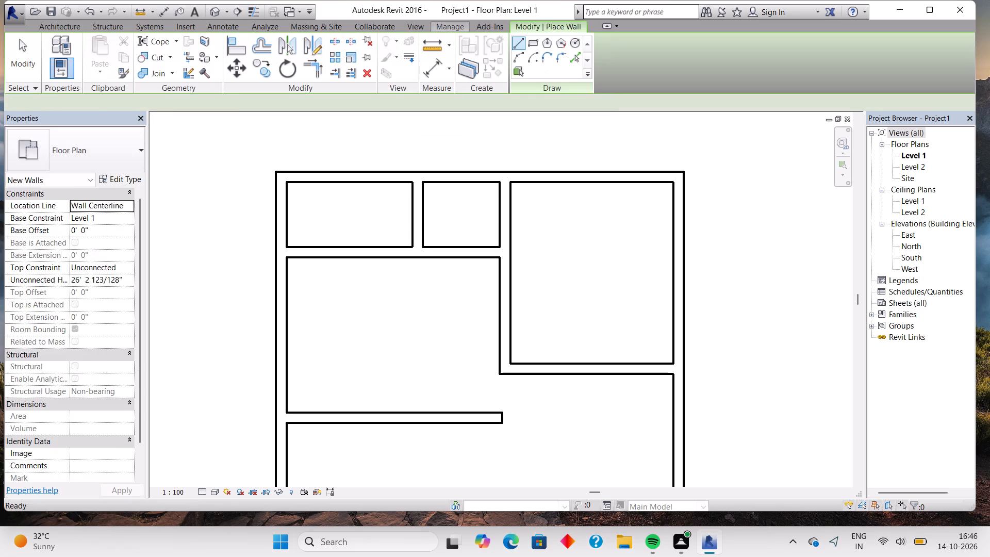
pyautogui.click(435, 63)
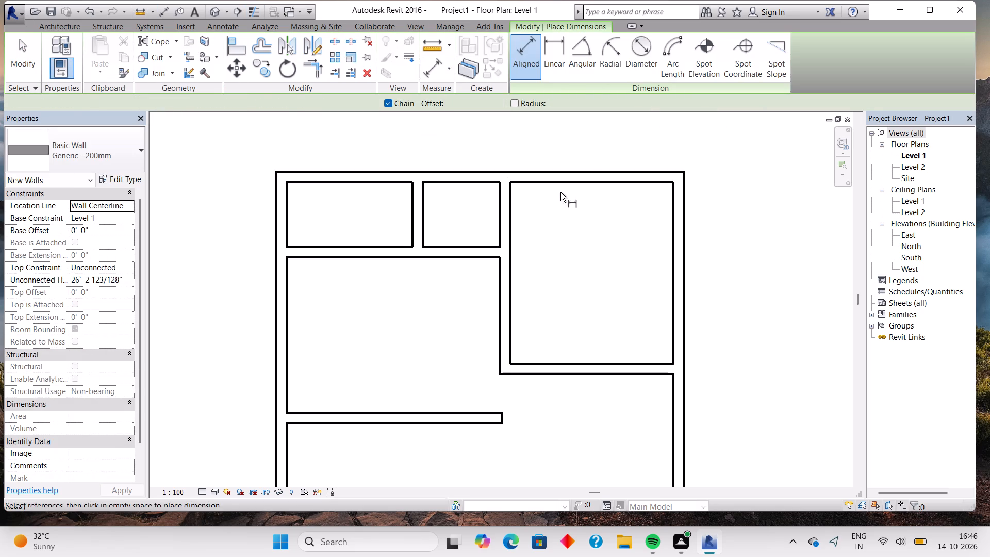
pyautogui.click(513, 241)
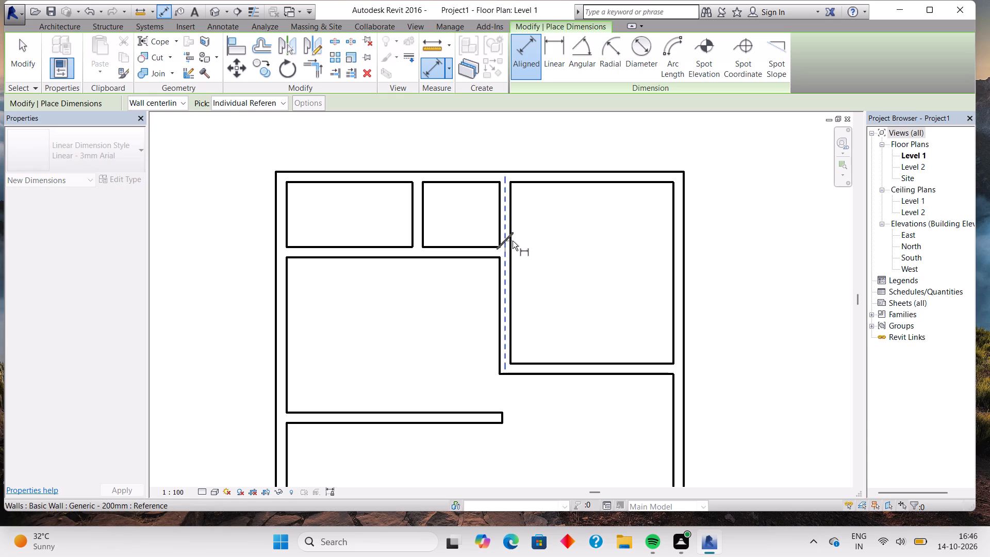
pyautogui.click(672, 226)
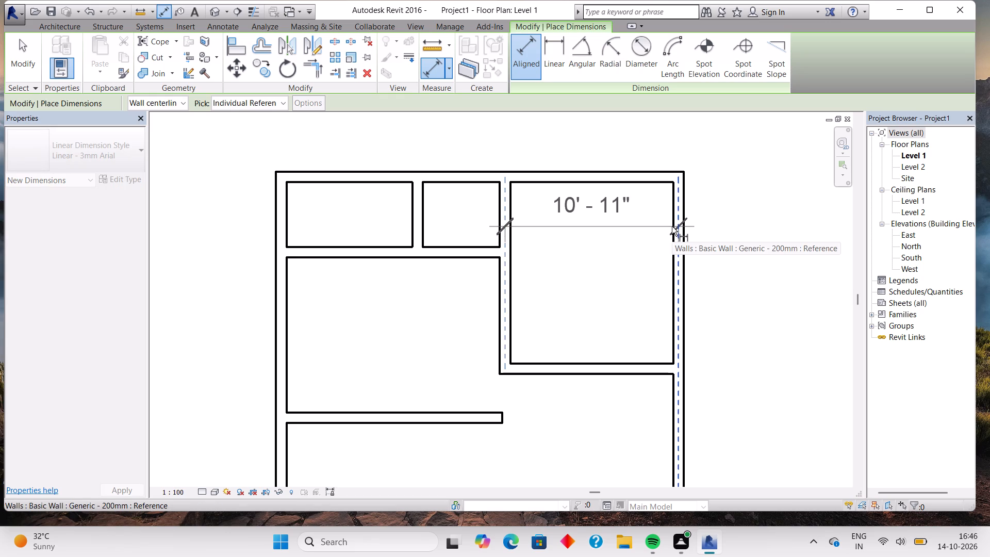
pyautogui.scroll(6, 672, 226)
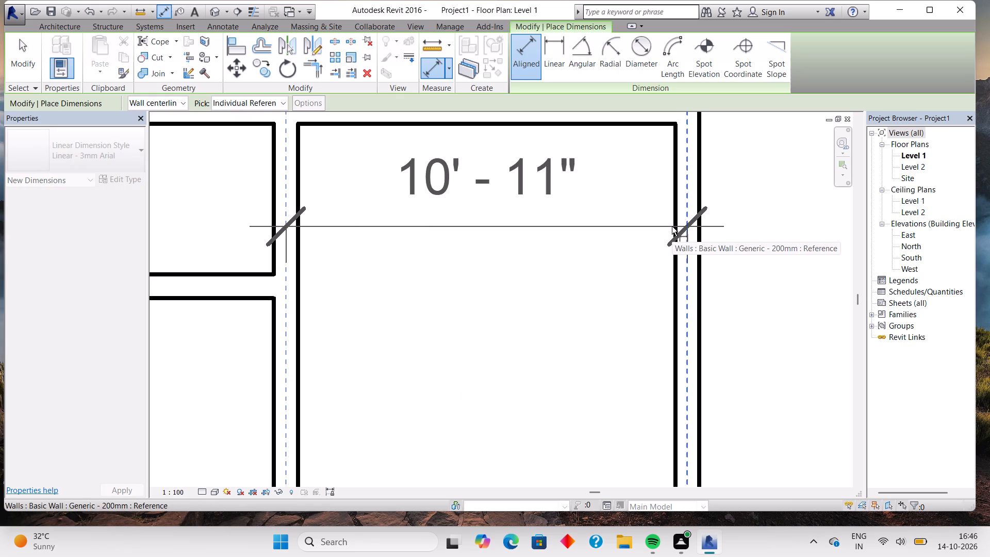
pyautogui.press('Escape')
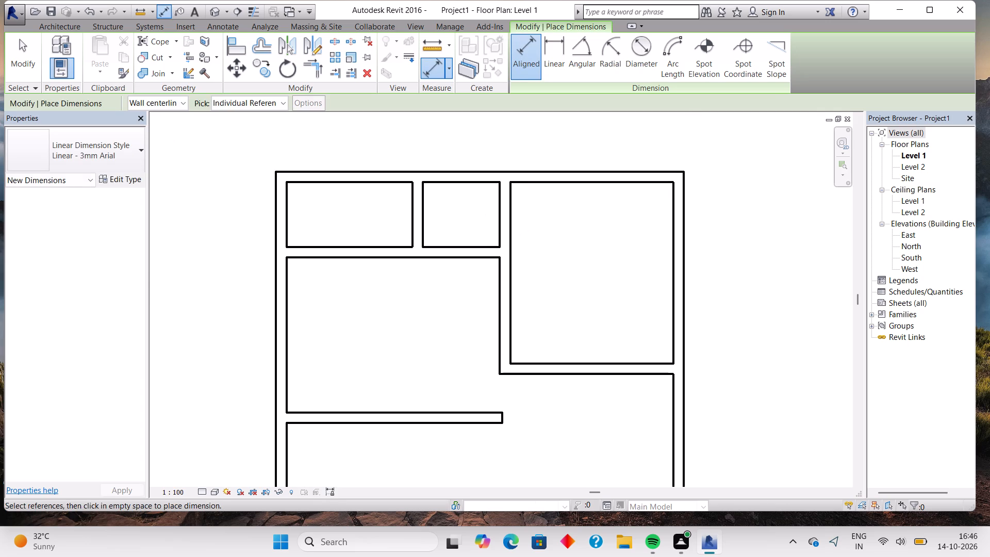
# Measure the large top-right room's clear width with an aligned dimension referencing wall faces, starting from its left wall's inner face.
pyautogui.click(148, 104)
pyautogui.click(158, 130)
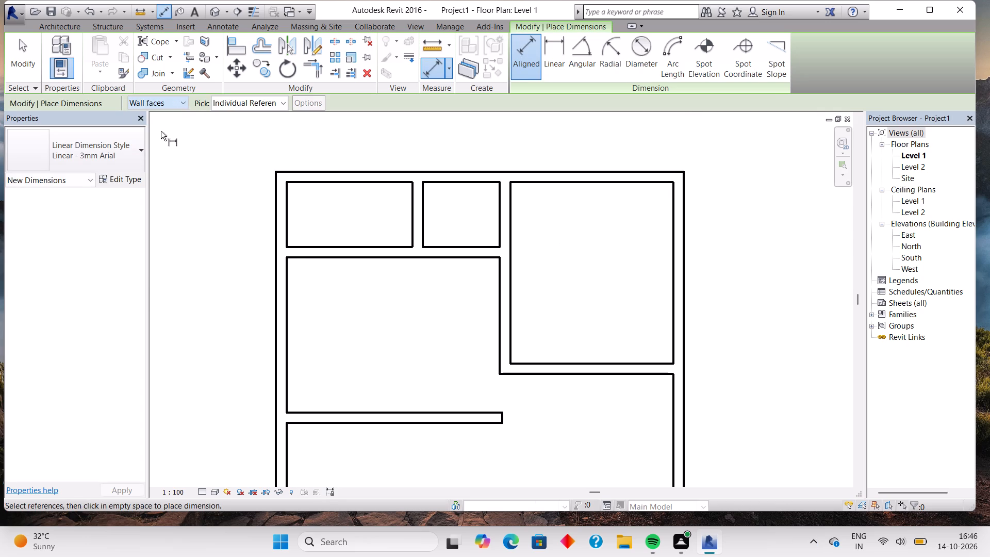
pyautogui.click(509, 218)
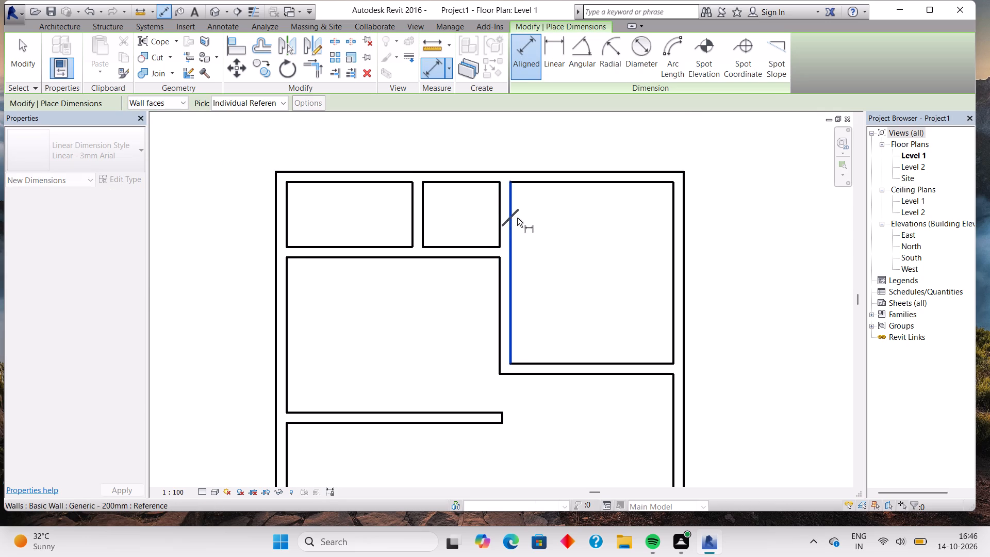
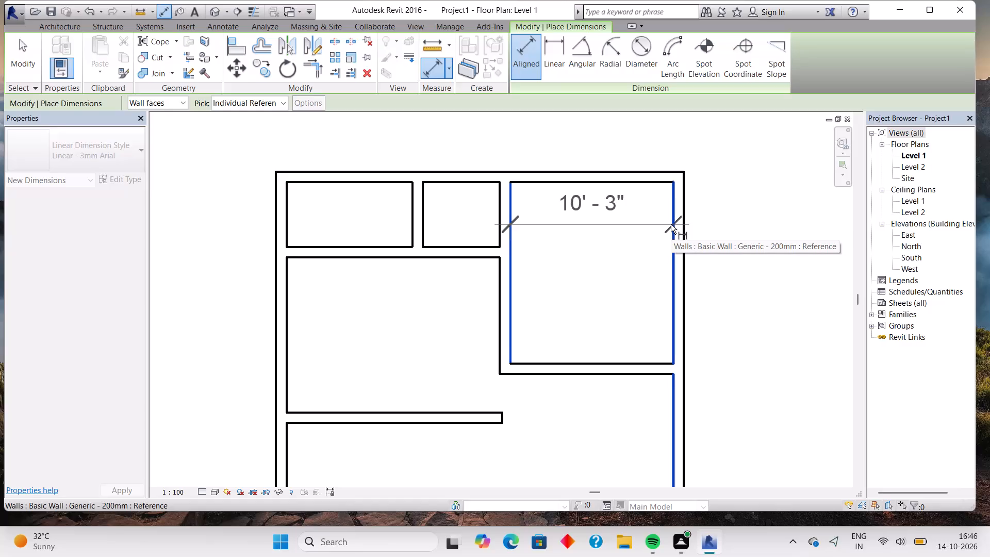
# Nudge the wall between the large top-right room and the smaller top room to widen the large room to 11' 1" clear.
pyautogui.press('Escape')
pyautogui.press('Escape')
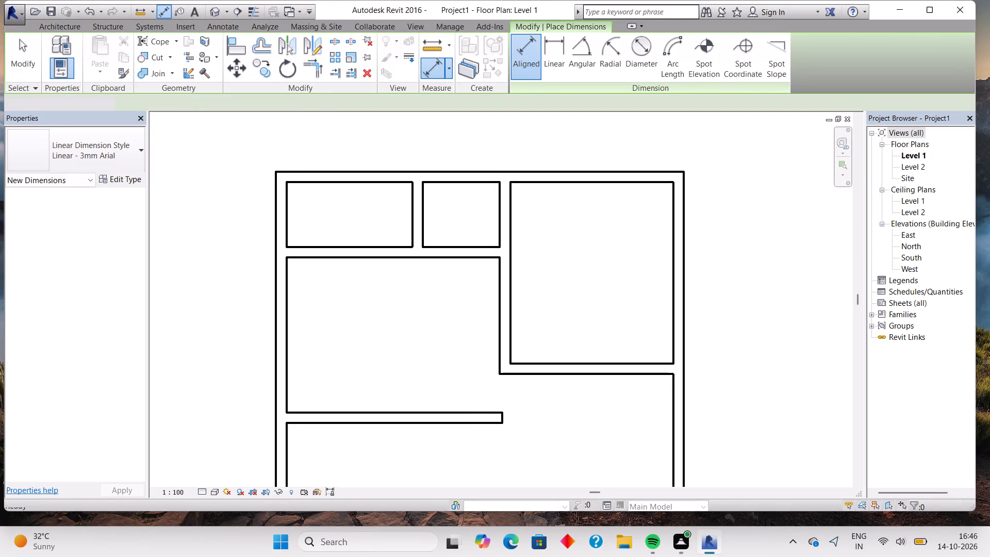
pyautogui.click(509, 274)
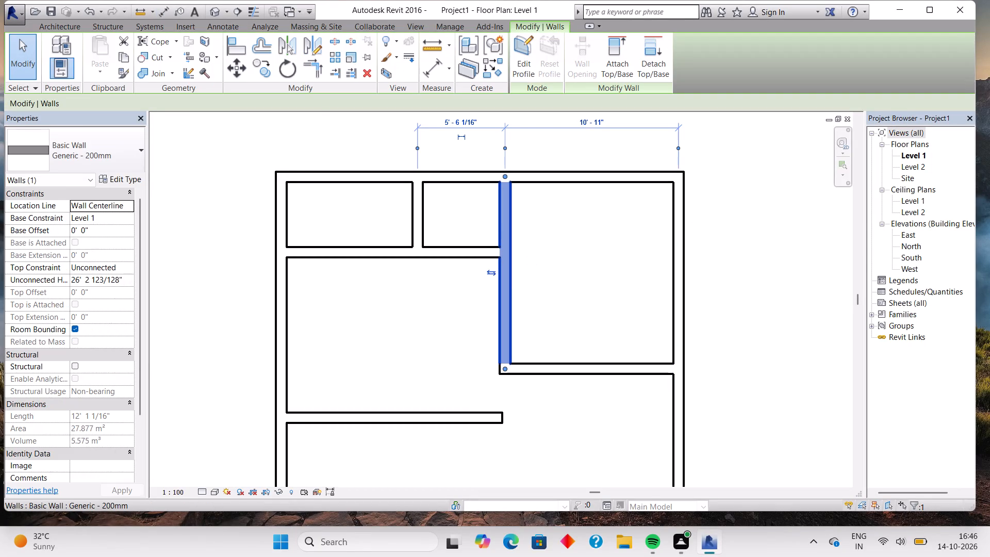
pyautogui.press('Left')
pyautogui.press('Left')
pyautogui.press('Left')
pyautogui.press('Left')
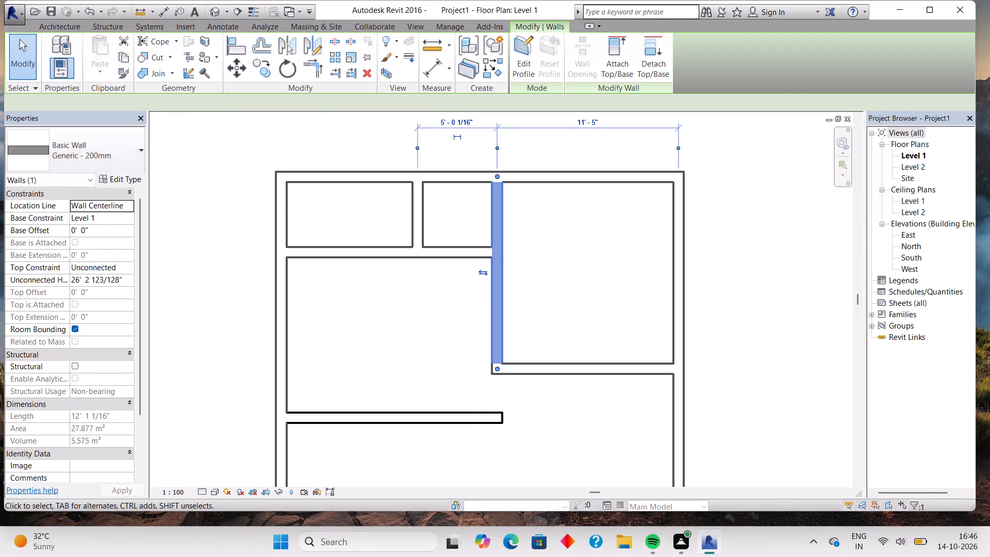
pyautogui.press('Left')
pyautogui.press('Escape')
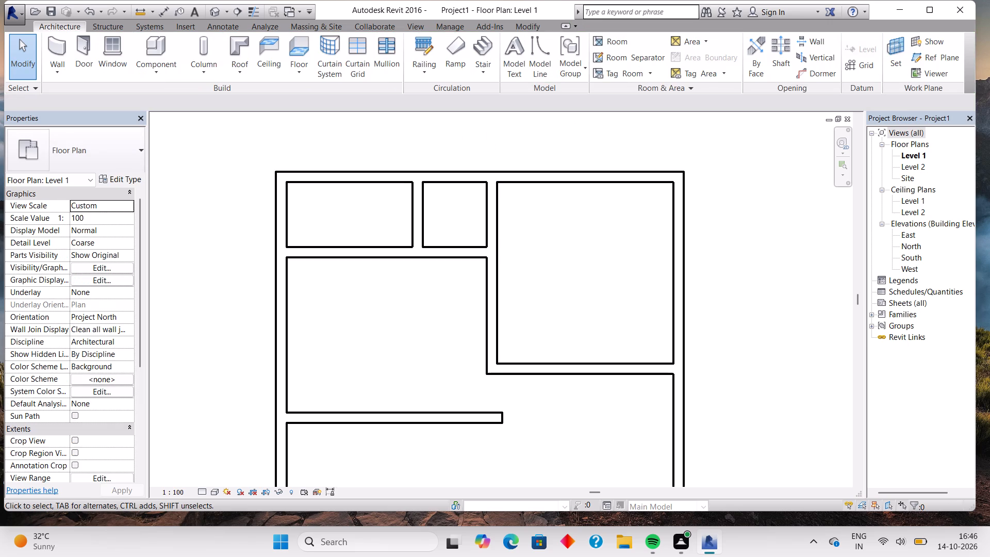
# Measure the large top-right room's clear width with an aligned dimension between its side walls' inner faces.
pyautogui.click(53, 40)
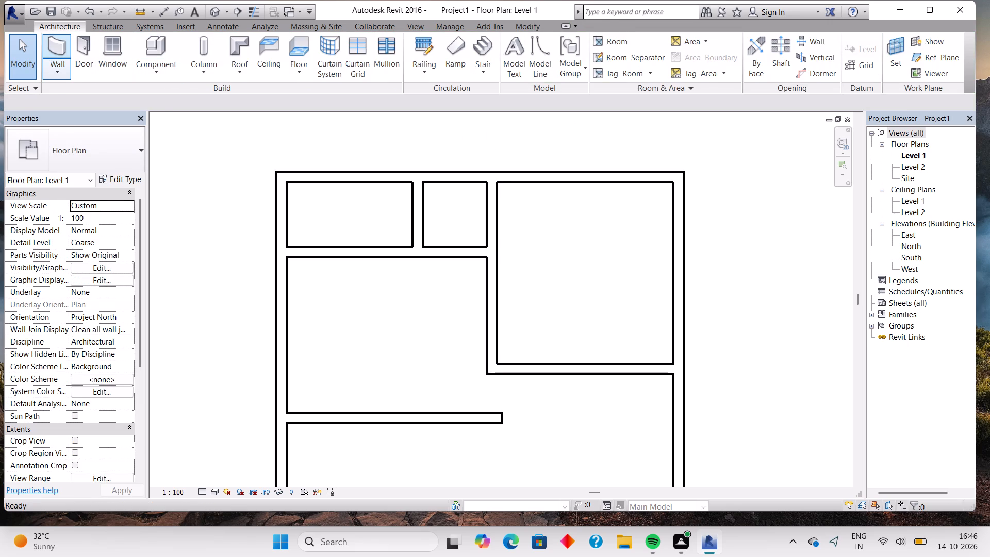
pyautogui.click(432, 71)
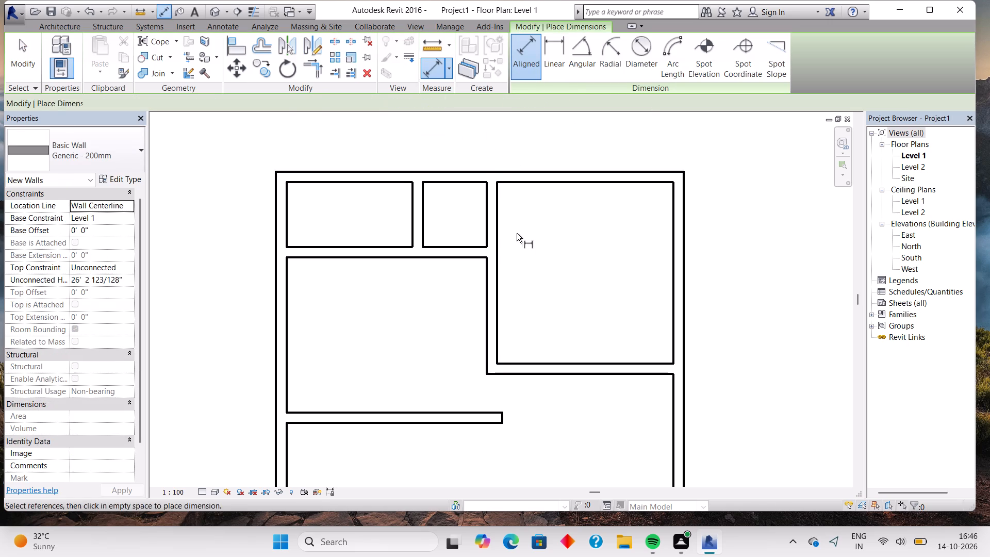
pyautogui.click(501, 237)
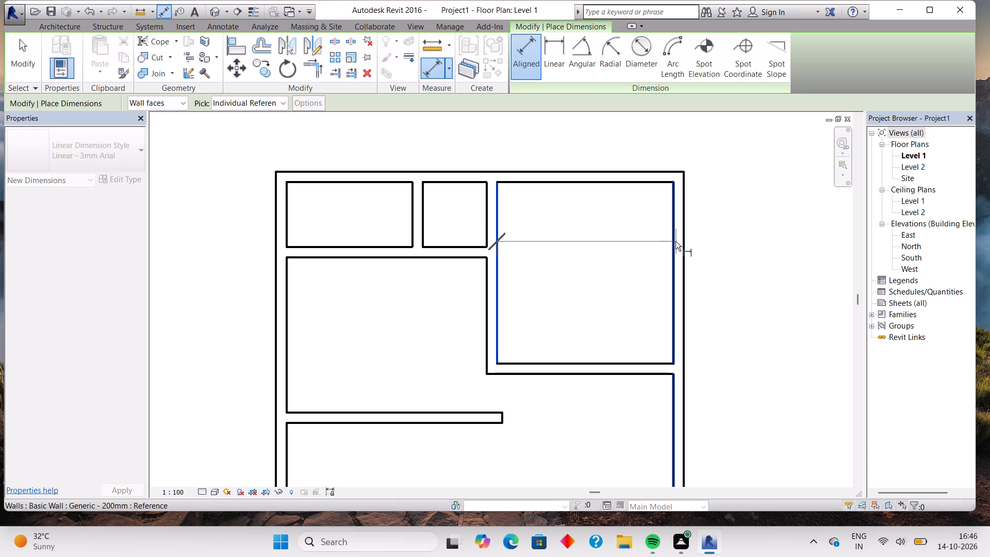
pyautogui.scroll(6, 674, 241)
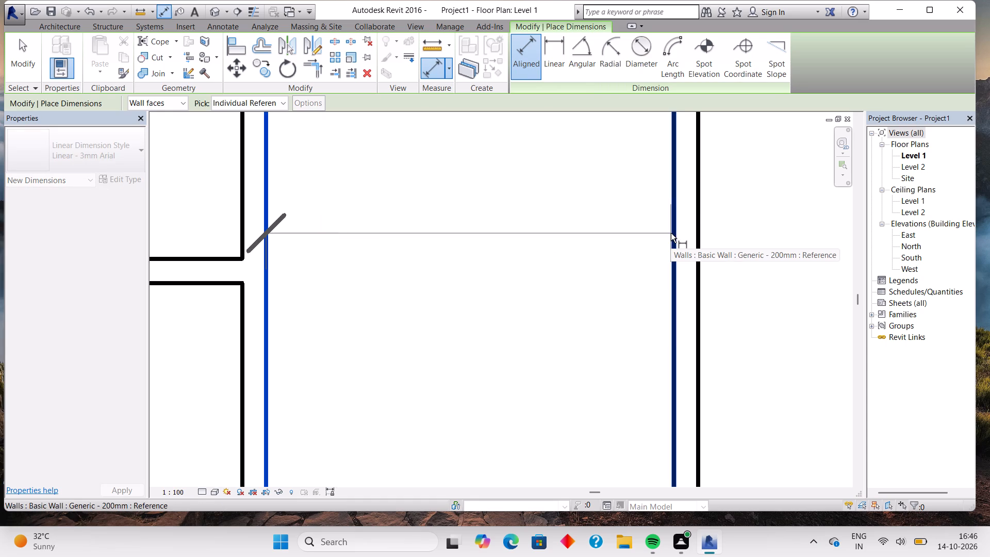
pyautogui.click(671, 233)
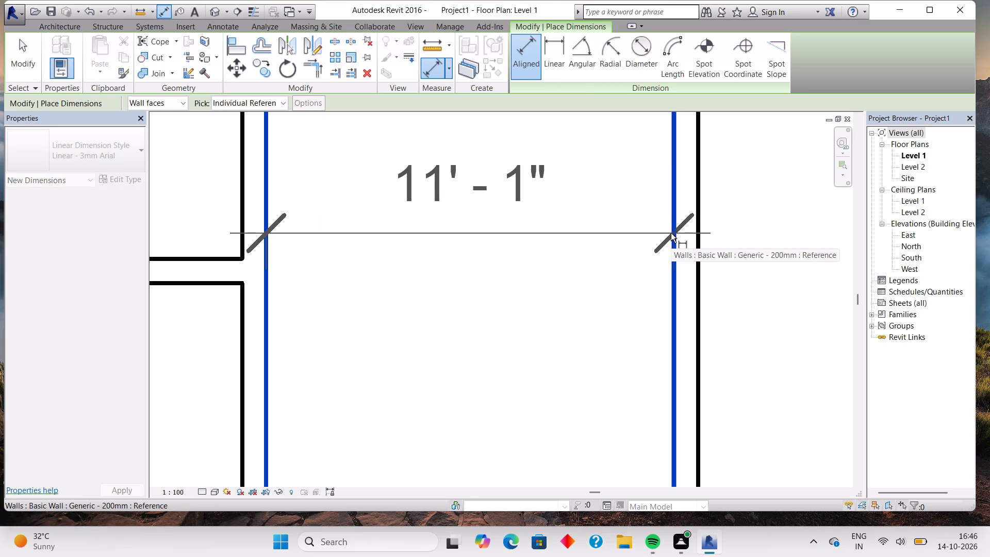
pyautogui.press('Escape')
pyautogui.press('Escape')
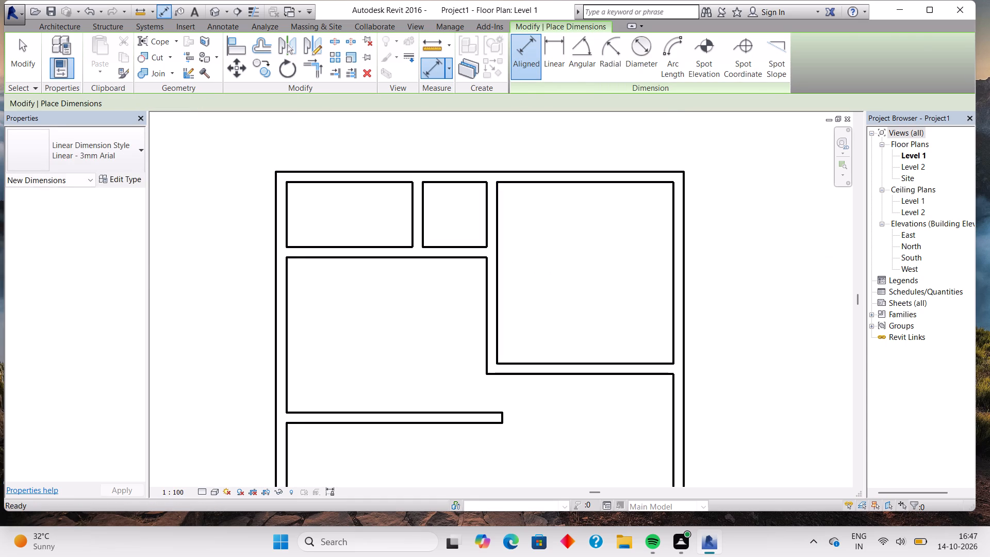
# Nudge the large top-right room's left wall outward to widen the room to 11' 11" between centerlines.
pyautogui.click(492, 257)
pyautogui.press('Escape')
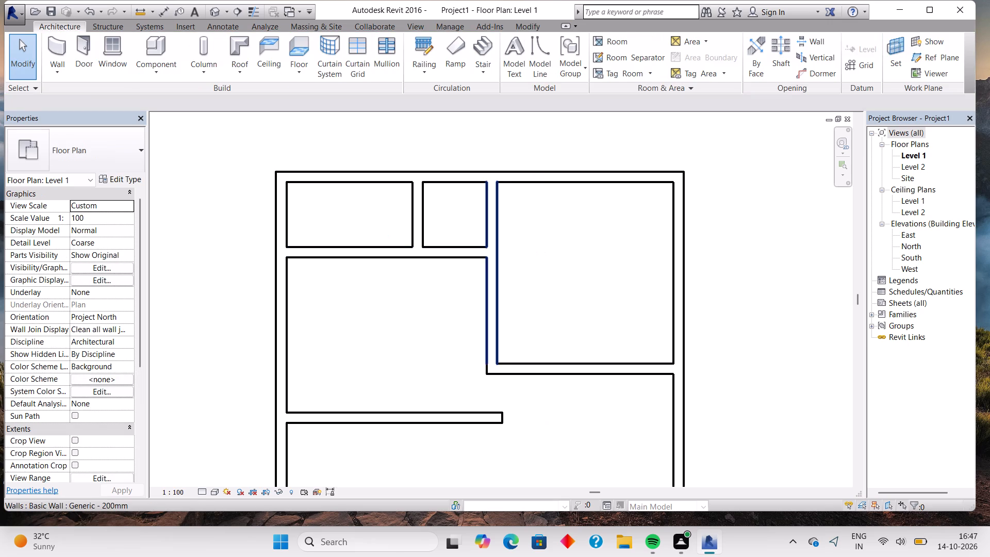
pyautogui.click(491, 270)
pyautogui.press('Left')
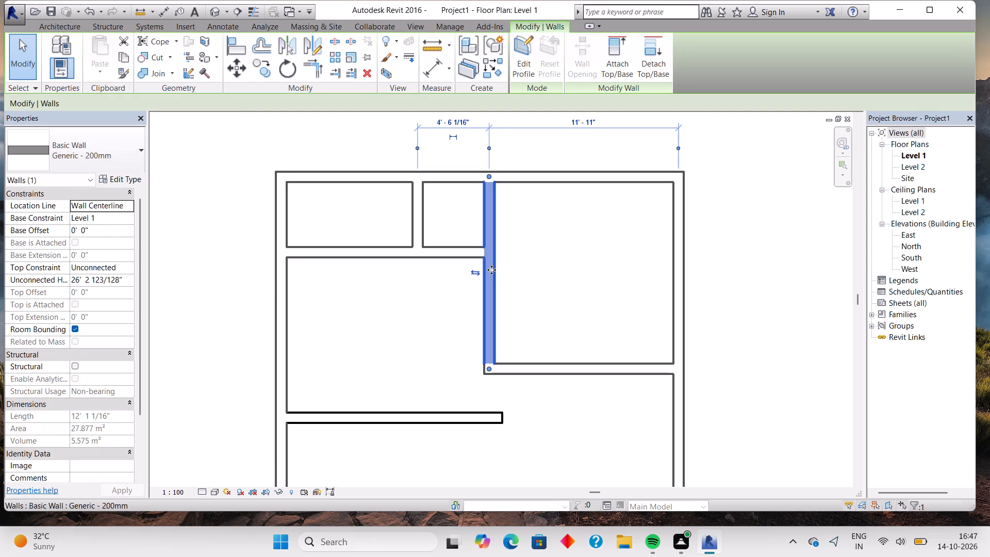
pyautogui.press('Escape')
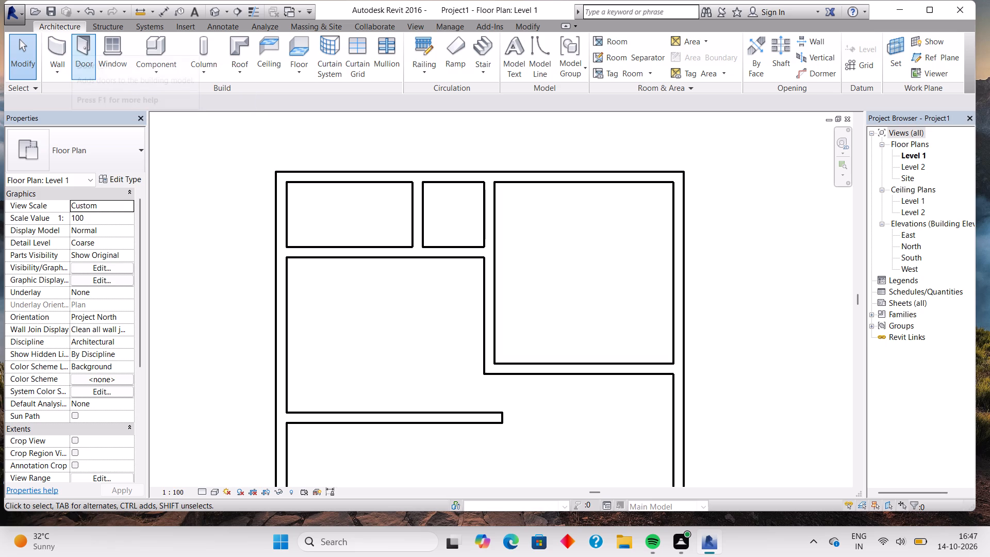
# Try to measure the large top-right room's clear width with an aligned dimension between its side walls' inner faces.
pyautogui.click(56, 41)
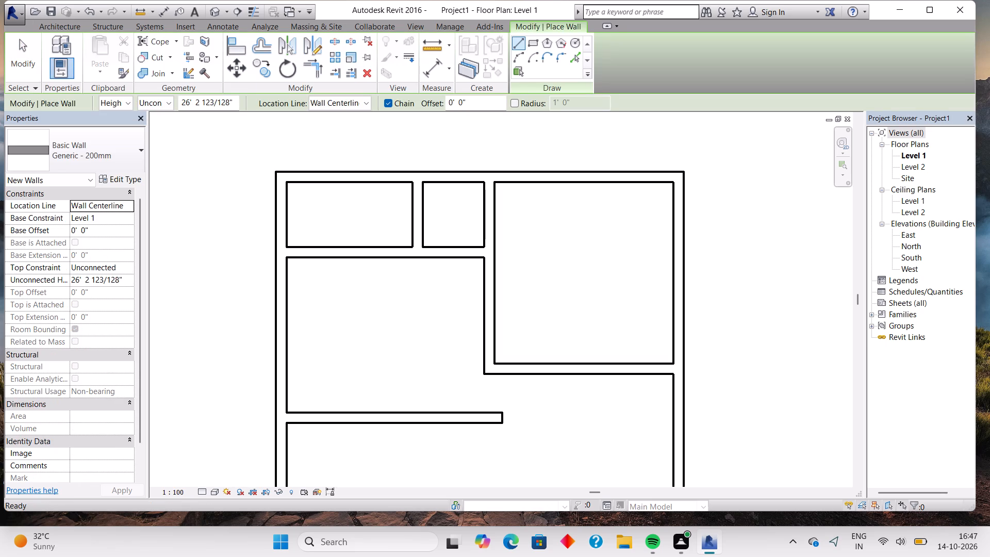
pyautogui.click(428, 69)
pyautogui.click(493, 206)
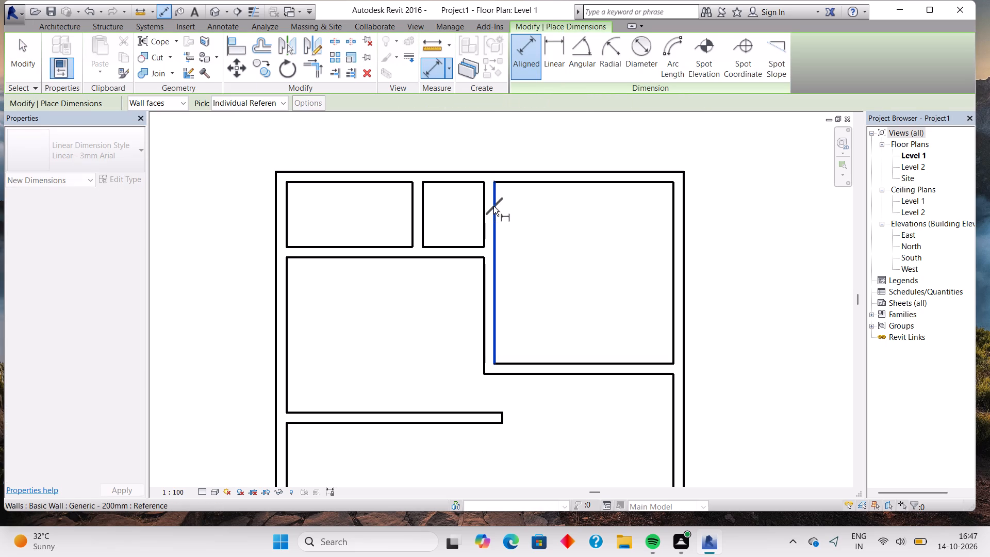
pyautogui.click(674, 215)
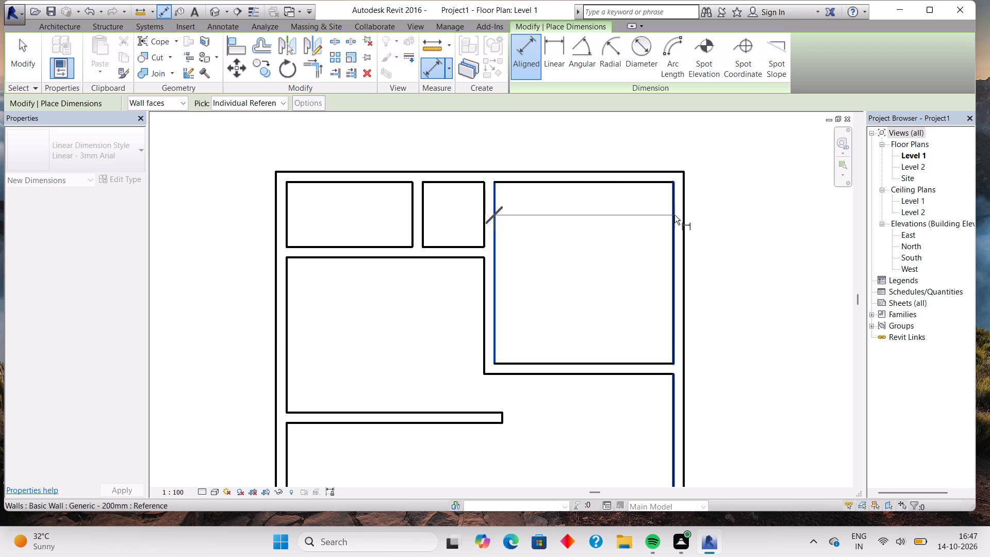
pyautogui.press('Escape')
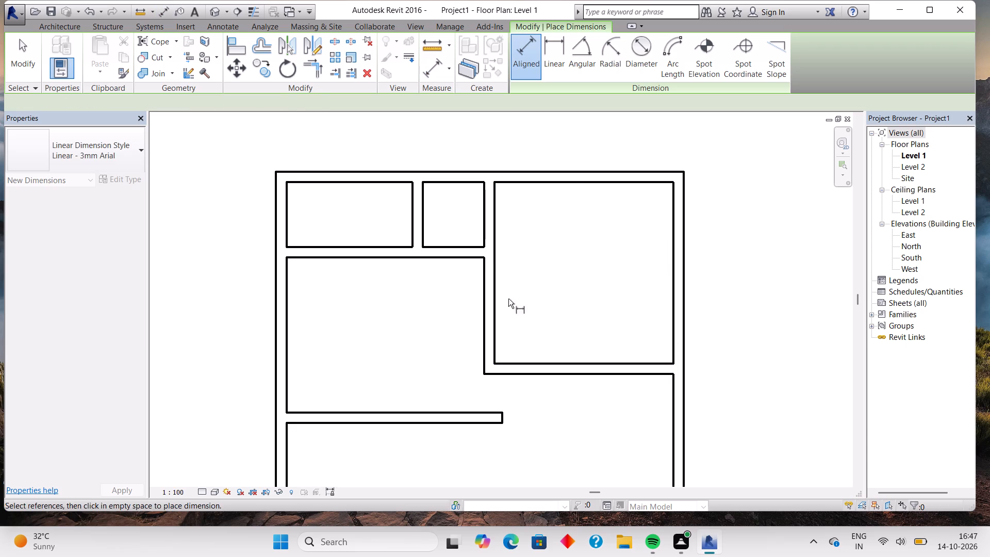
# Measure the large top-right room's clear depth with an aligned dimension from its top wall's inner face to its bottom wall's inner face.
pyautogui.click(563, 185)
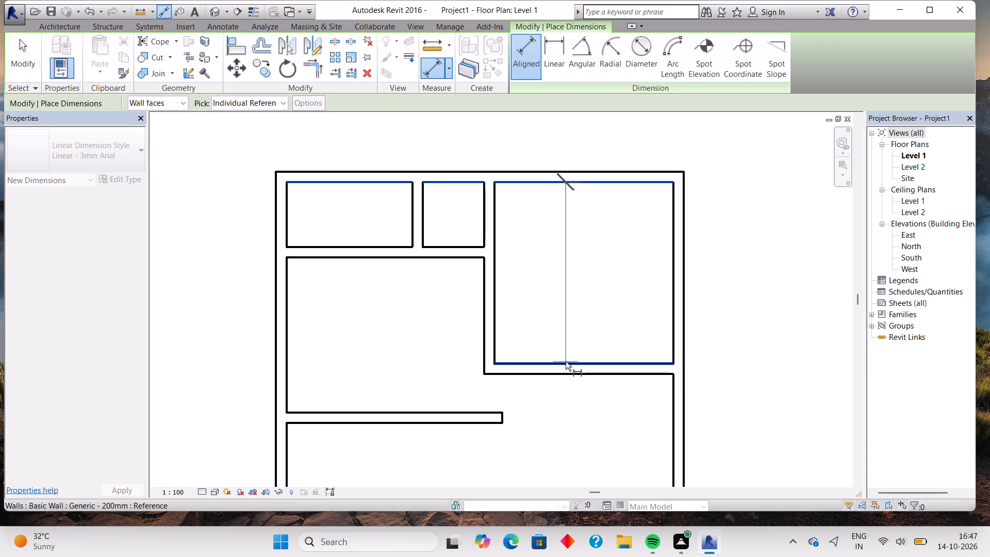
pyautogui.scroll(4, 565, 362)
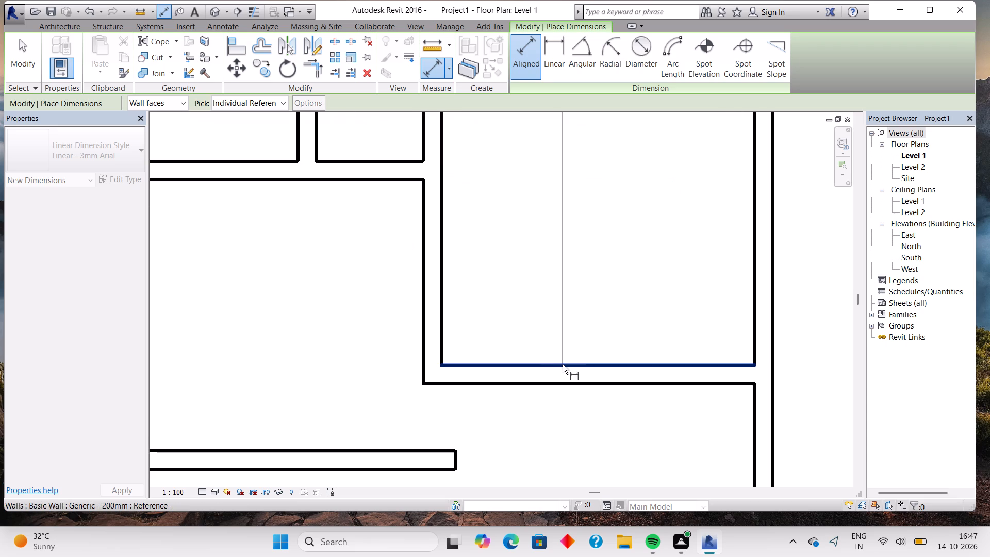
pyautogui.click(563, 365)
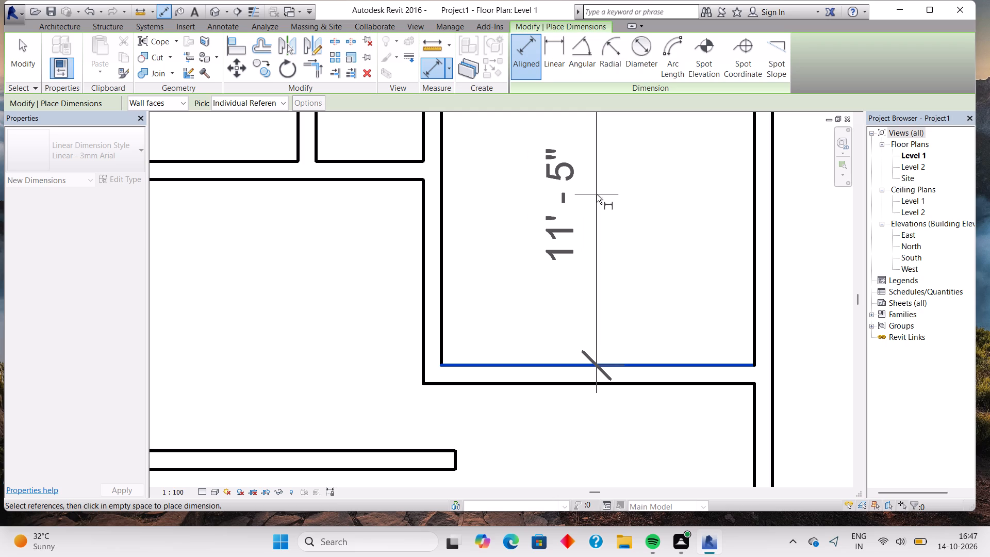
pyautogui.press('Escape')
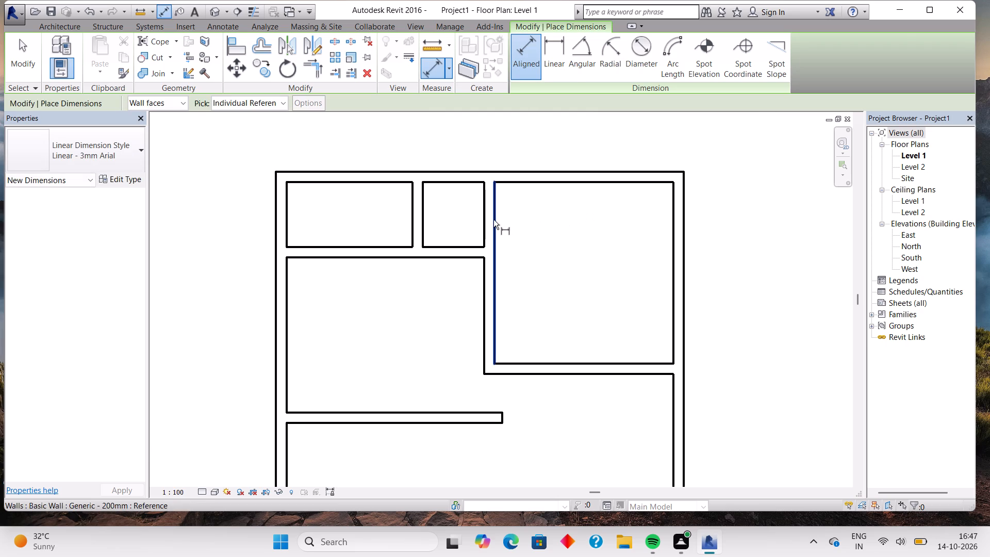
pyautogui.press('Escape')
# Nudge the wall between the smaller top room and the large top-right room to narrow the large room to 9' 11" between centerlines.
pyautogui.click(493, 220)
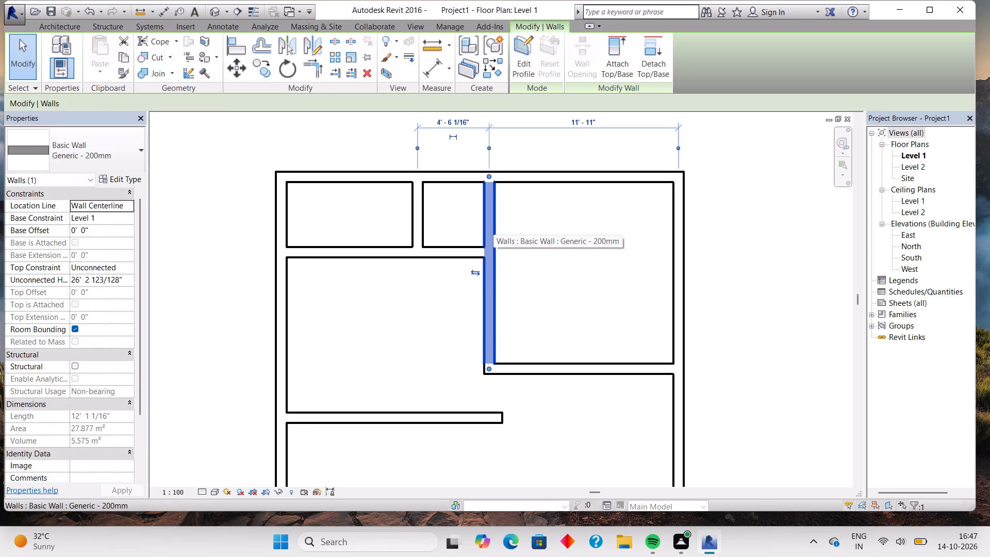
pyautogui.press('Right')
pyautogui.press('Right')
pyautogui.press('Right')
pyautogui.press('Right')
pyautogui.press('Right')
pyautogui.press('Right')
pyautogui.press('Right')
pyautogui.press('Right')
pyautogui.press('Right')
pyautogui.press('Right')
pyautogui.press('Right')
pyautogui.press('Right')
pyautogui.press('Right')
pyautogui.press('Right')
pyautogui.press('Right')
pyautogui.press('Right')
pyautogui.press('Right')
pyautogui.press('Right')
pyautogui.press('Right')
pyautogui.press('Right')
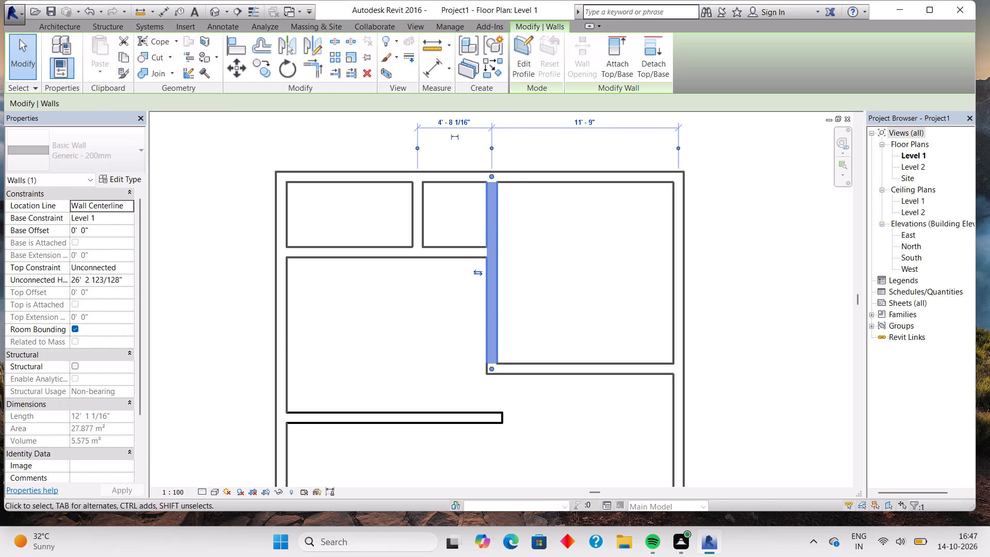
pyautogui.press('Right')
pyautogui.press('Right')
pyautogui.press('Right')
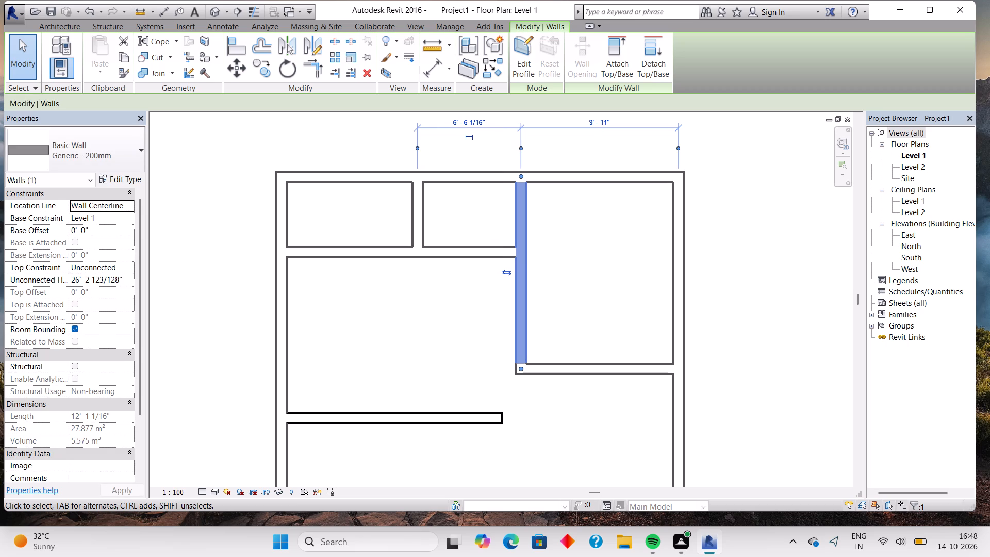
pyautogui.press('Escape')
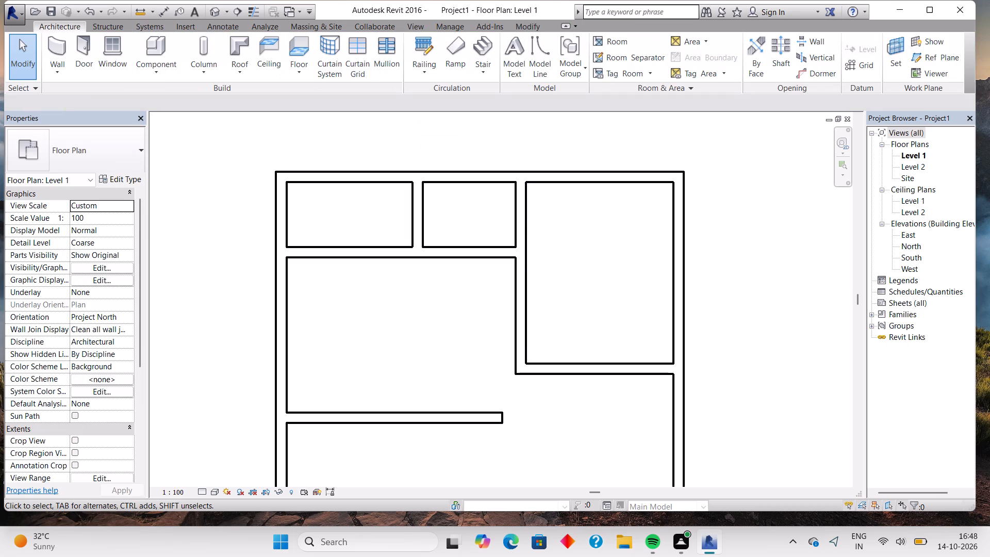
# Measure the narrowed top-right room's clear width with an aligned dimension between its side walls' inner faces.
pyautogui.click(48, 49)
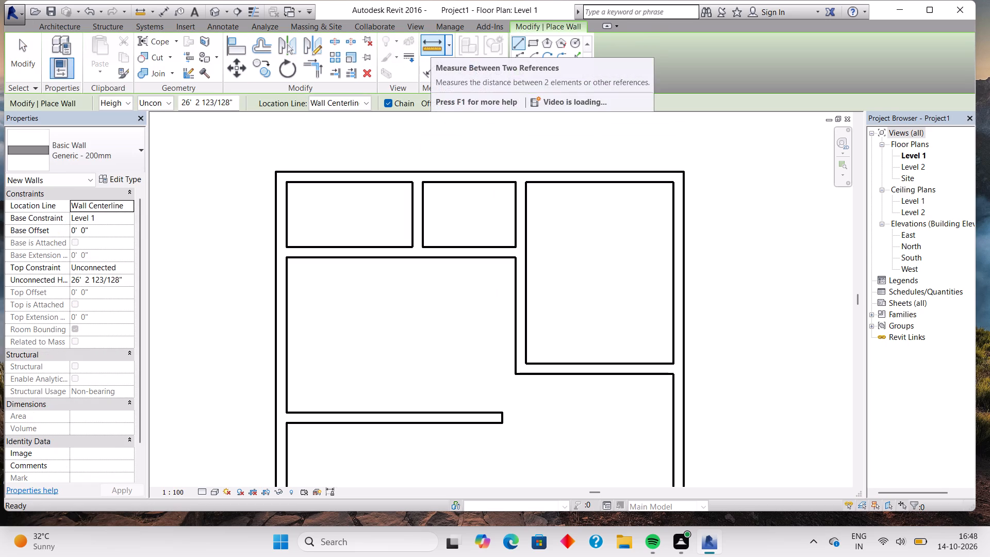
pyautogui.click(433, 77)
pyautogui.click(525, 244)
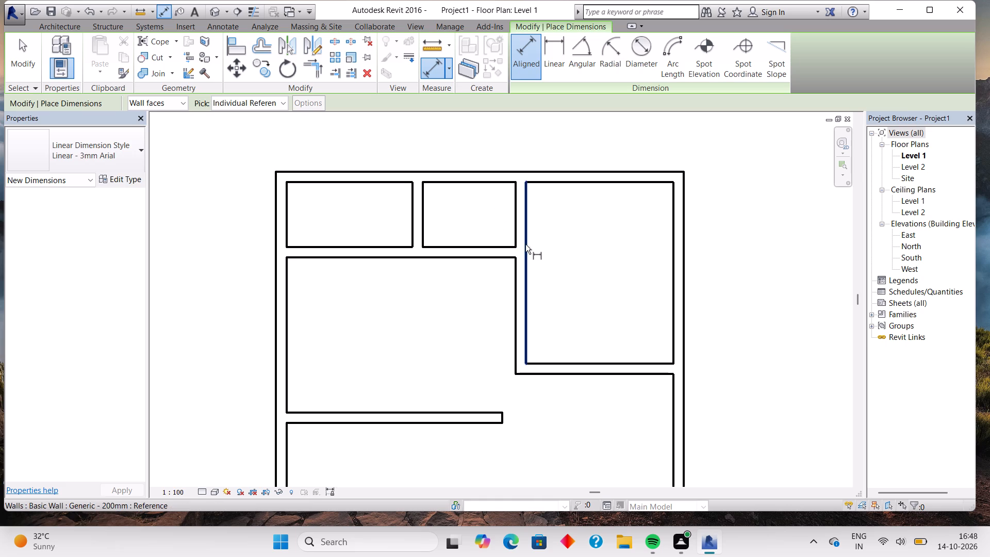
pyautogui.click(676, 257)
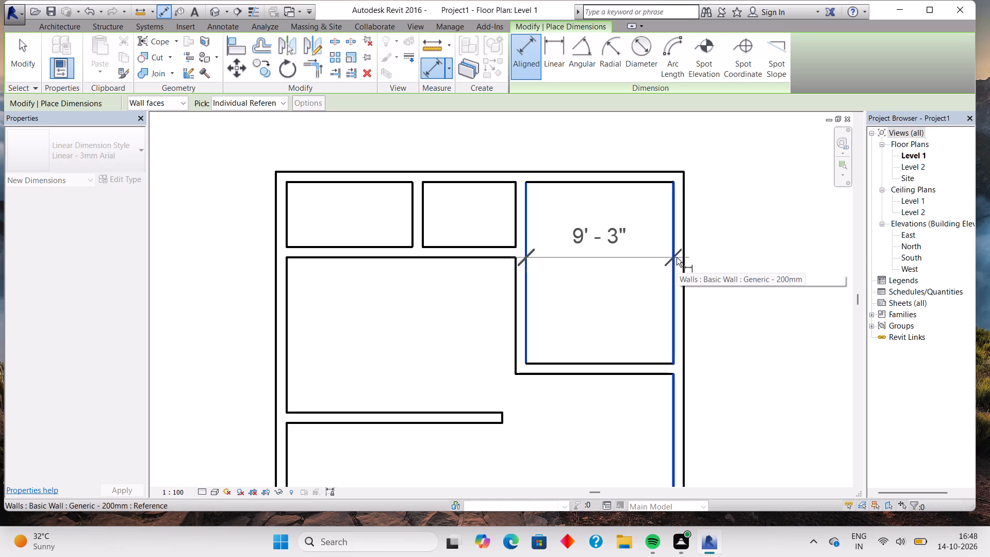
pyautogui.scroll(8, 669, 262)
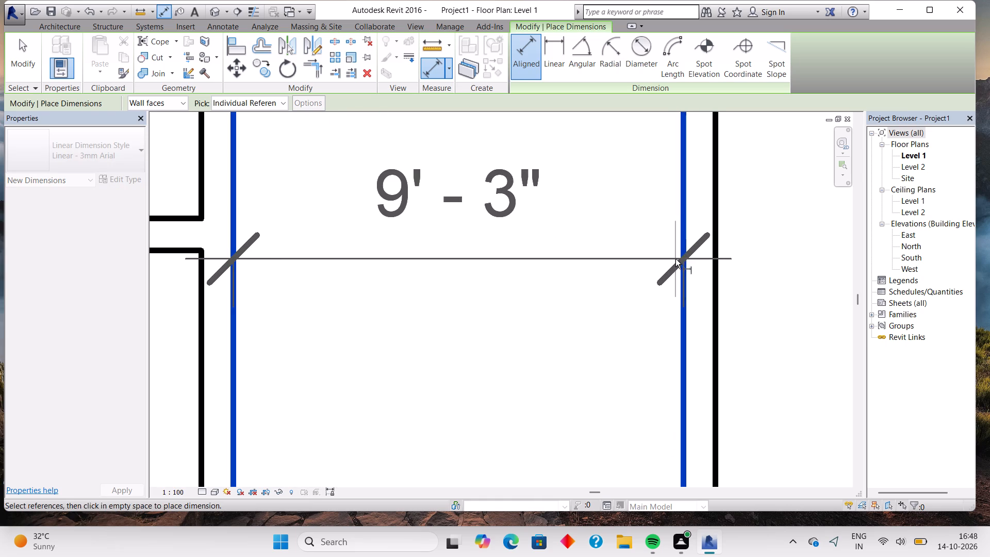
pyautogui.click(682, 259)
pyautogui.click(679, 256)
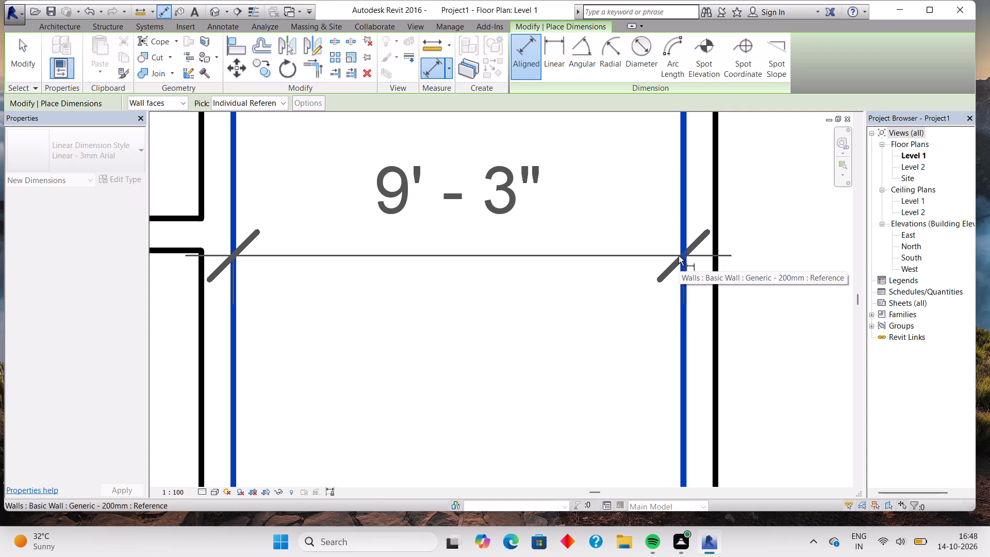
pyautogui.press('Escape')
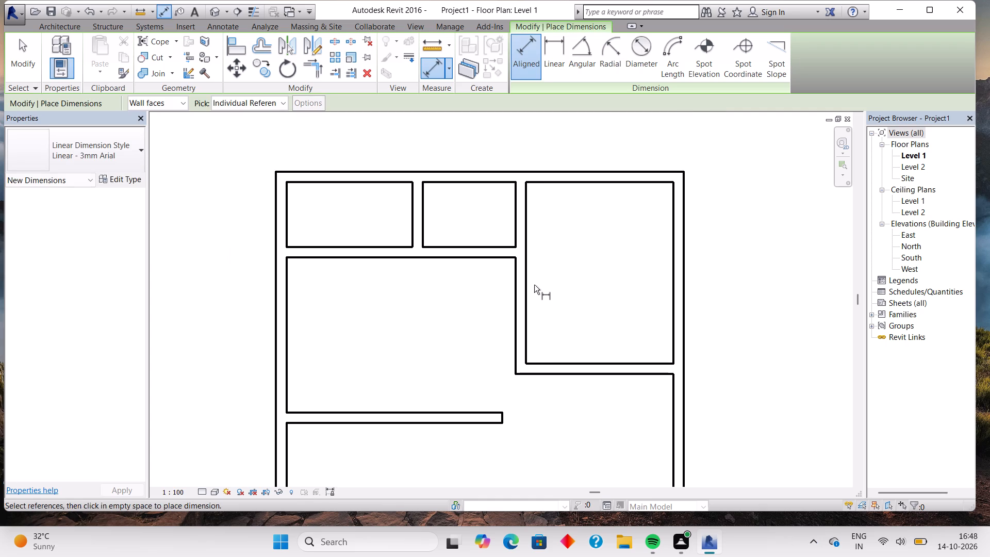
pyautogui.press('Escape')
# Nudge the large top-right room's left wall two increments outward, widening the room to just over 10' 1" between centerlines.
pyautogui.click(522, 285)
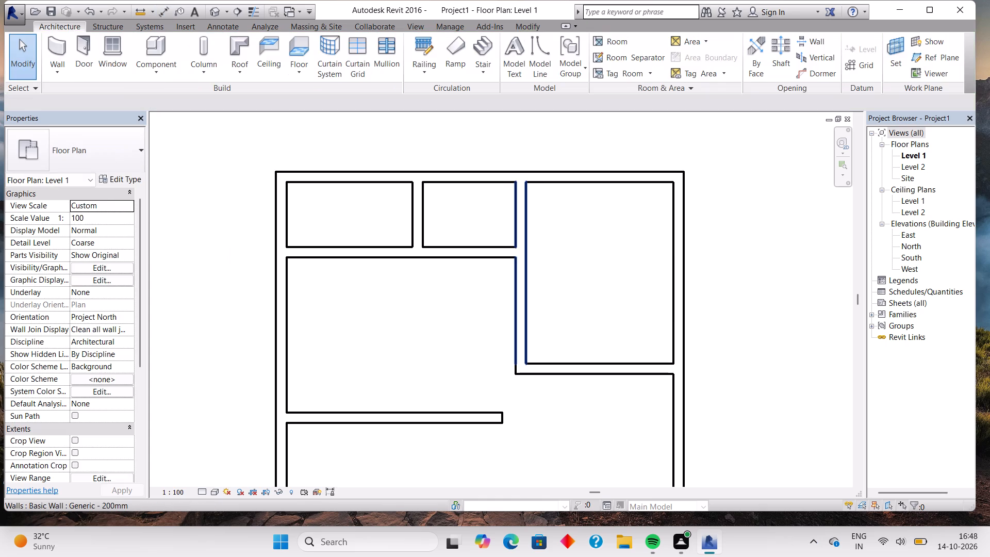
pyautogui.press('Left')
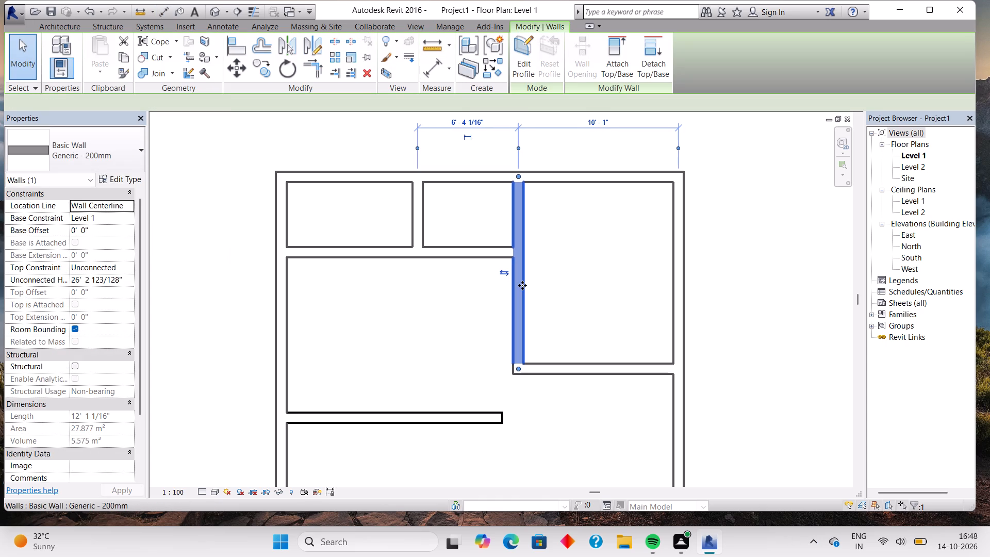
pyautogui.press('Left')
pyautogui.press('Escape')
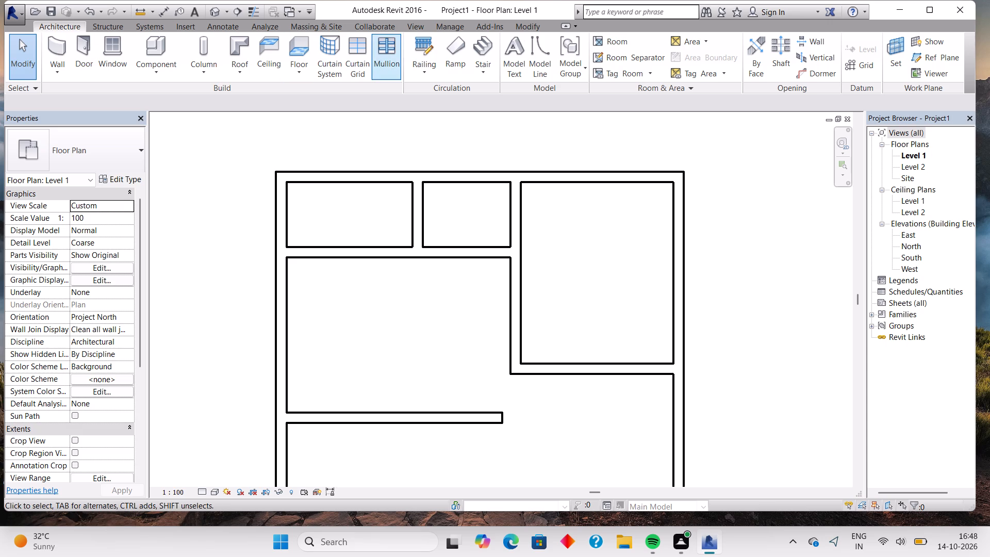
# Measure the large top-right room's clear width with an aligned dimension between its side walls' inner faces.
pyautogui.click(57, 45)
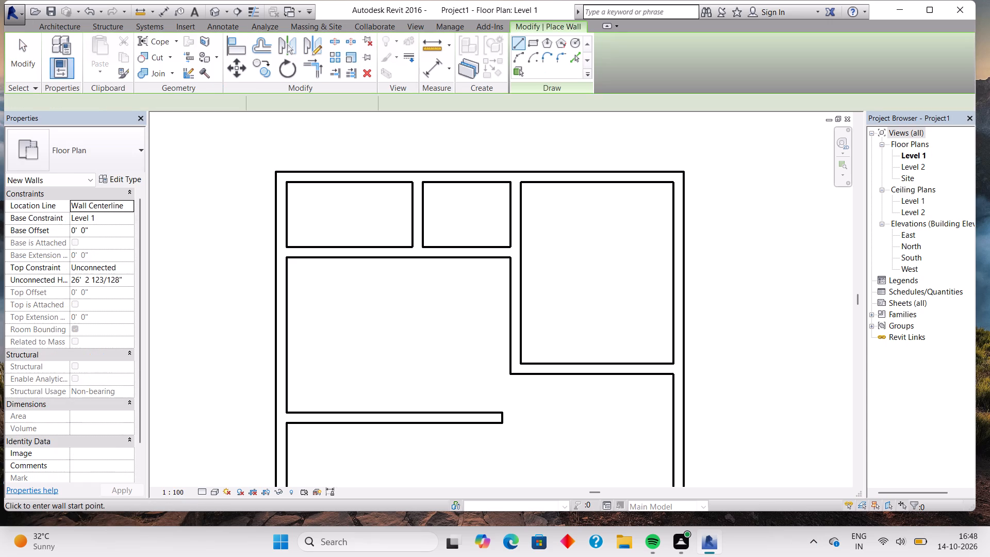
pyautogui.click(435, 67)
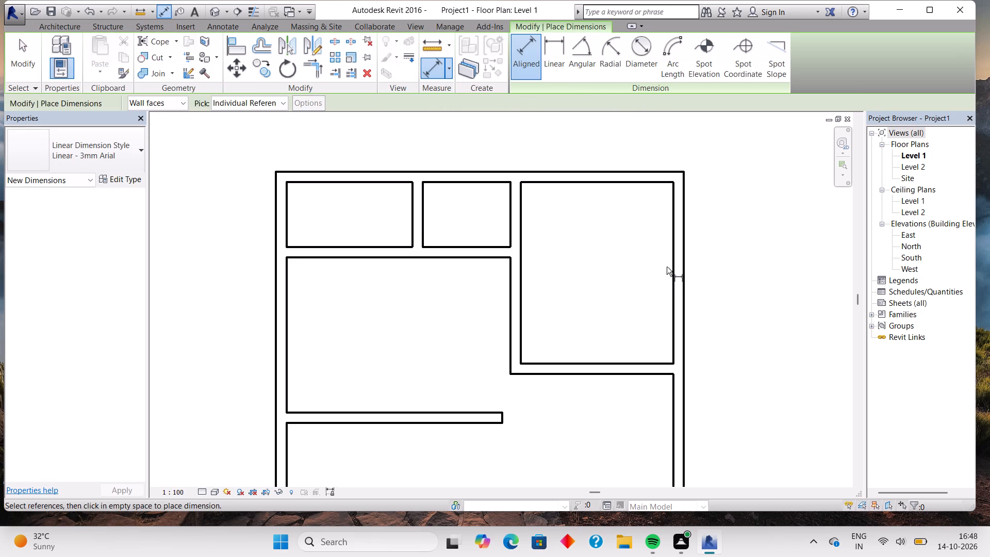
pyautogui.click(676, 265)
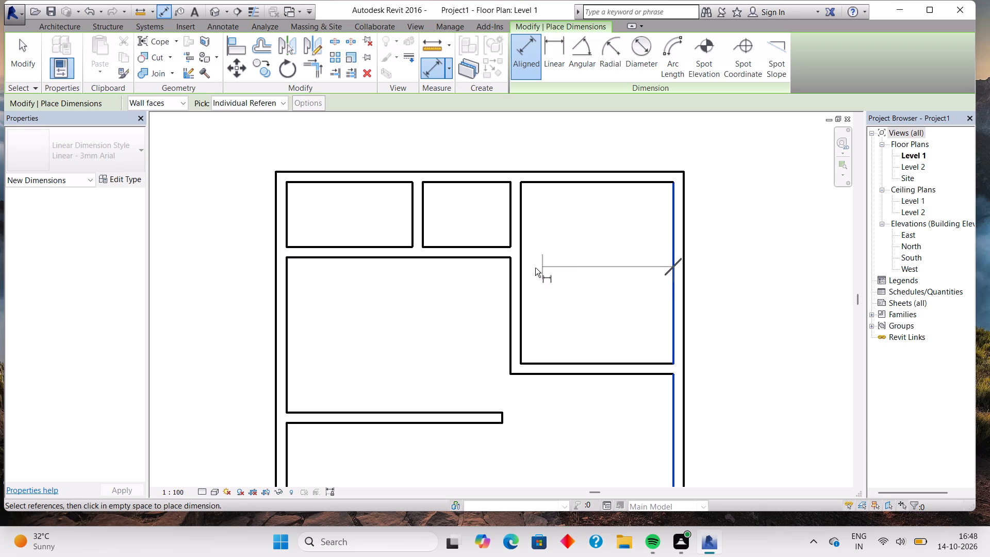
pyautogui.scroll(10, 517, 267)
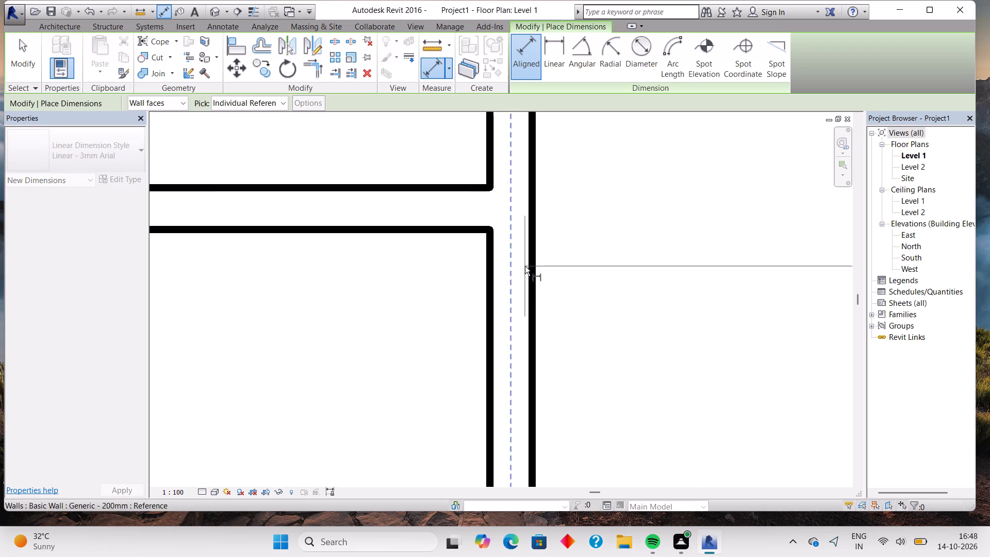
pyautogui.click(534, 266)
pyautogui.scroll(-6, 536, 267)
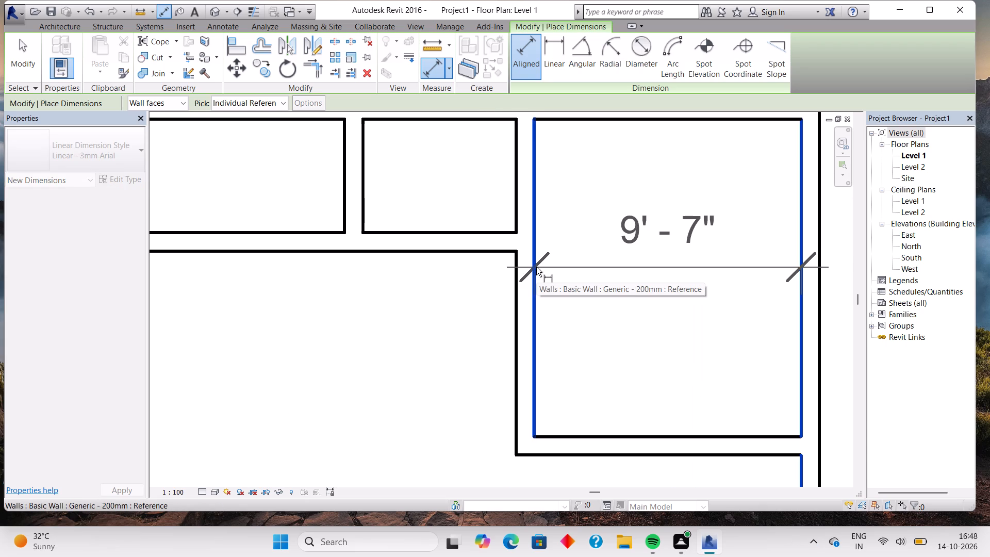
pyautogui.scroll(-3, 536, 267)
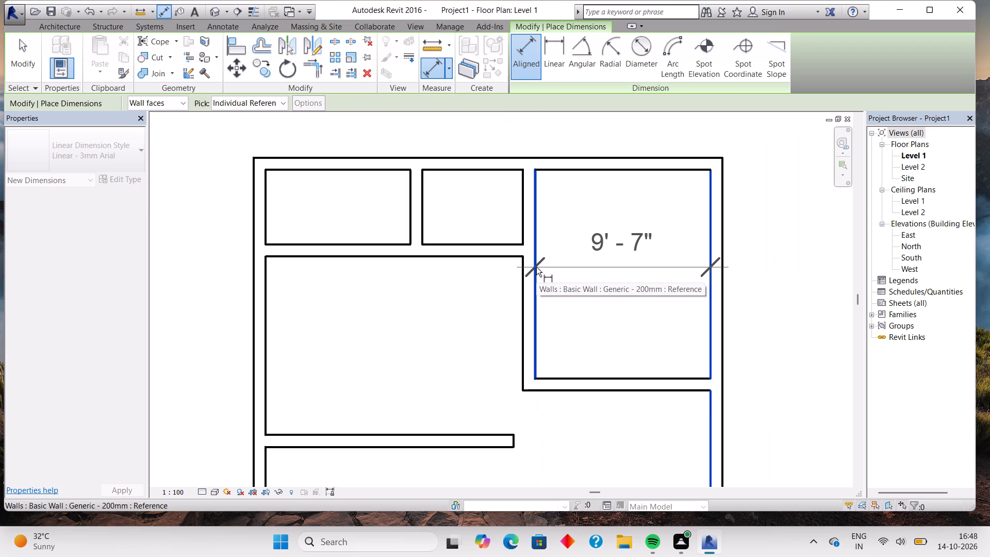
pyautogui.press('Escape')
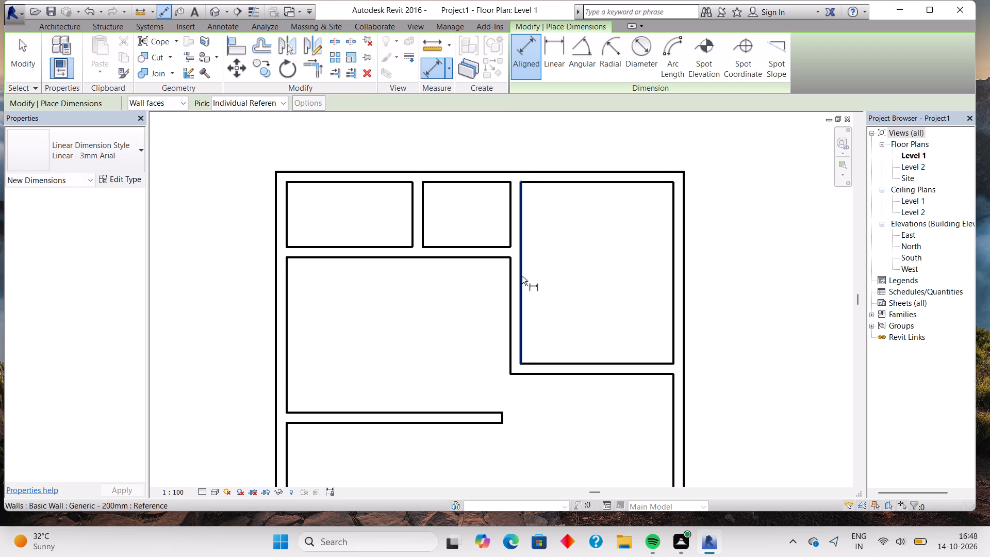
pyautogui.click(522, 276)
pyautogui.press('Escape')
pyautogui.click(522, 276)
pyautogui.press('Escape')
pyautogui.press('Escape')
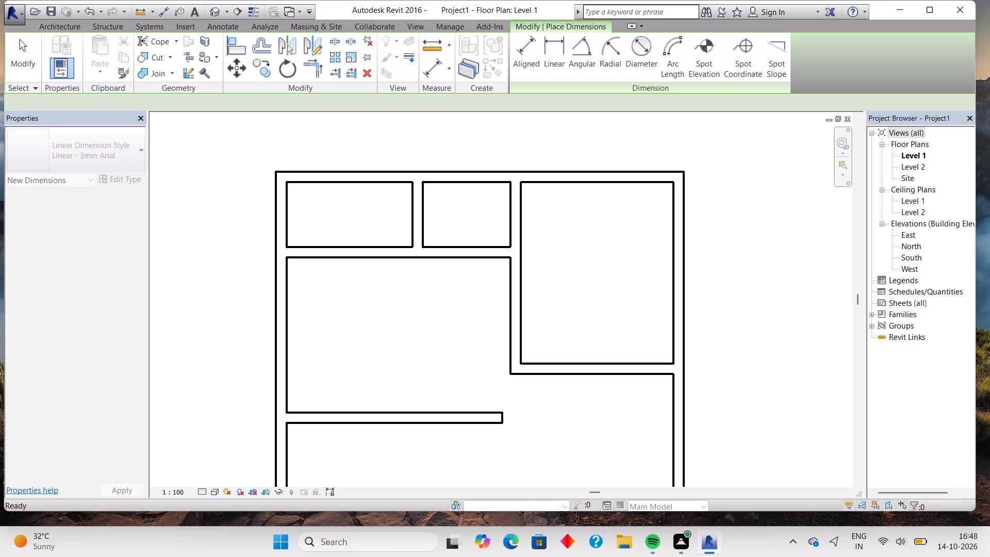
# Nudge the large top-right room's left wall one increment outward to widen the room.
pyautogui.click(522, 276)
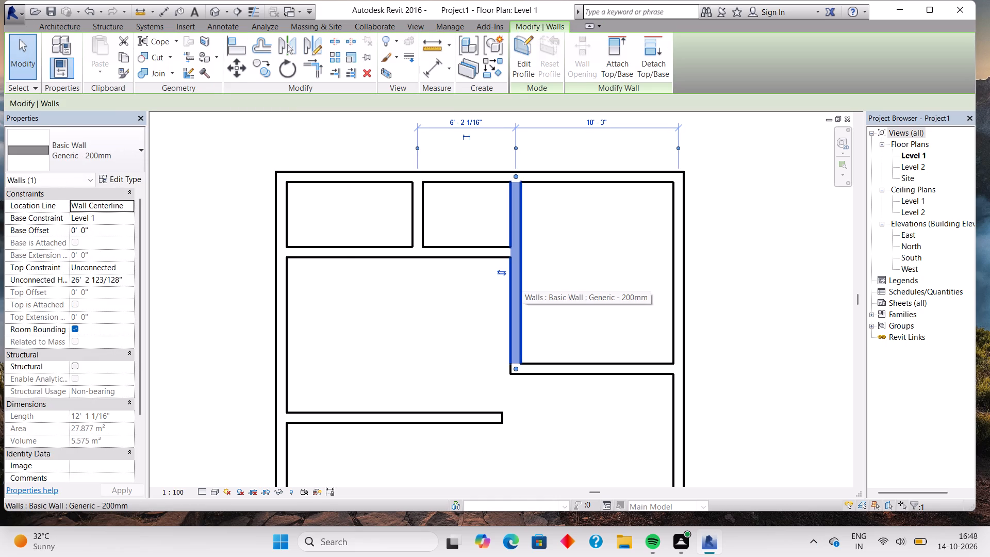
pyautogui.press('Left')
pyautogui.press('Escape')
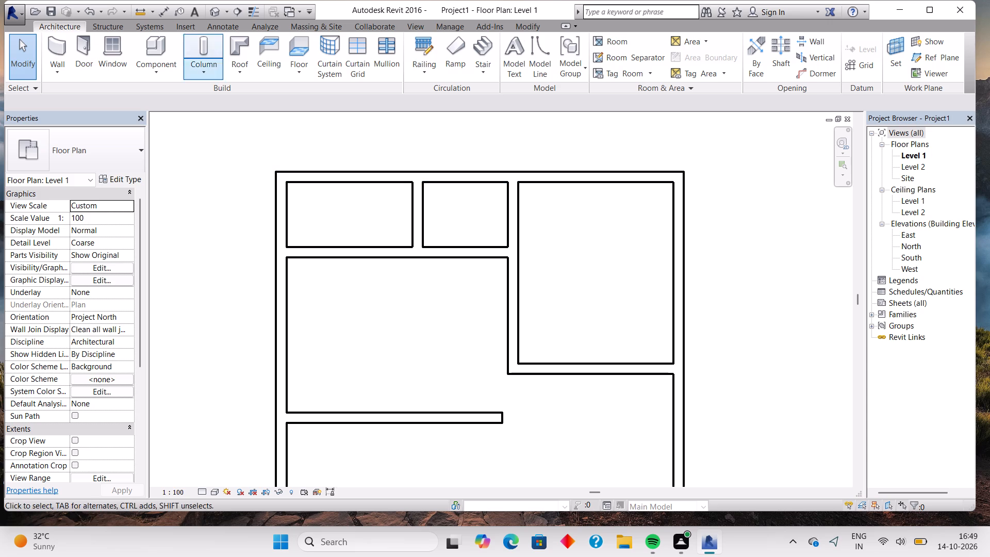
# Measure the middle-left room's clear depth with an aligned dimension from its top wall's inner face to the partition below.
pyautogui.click(54, 43)
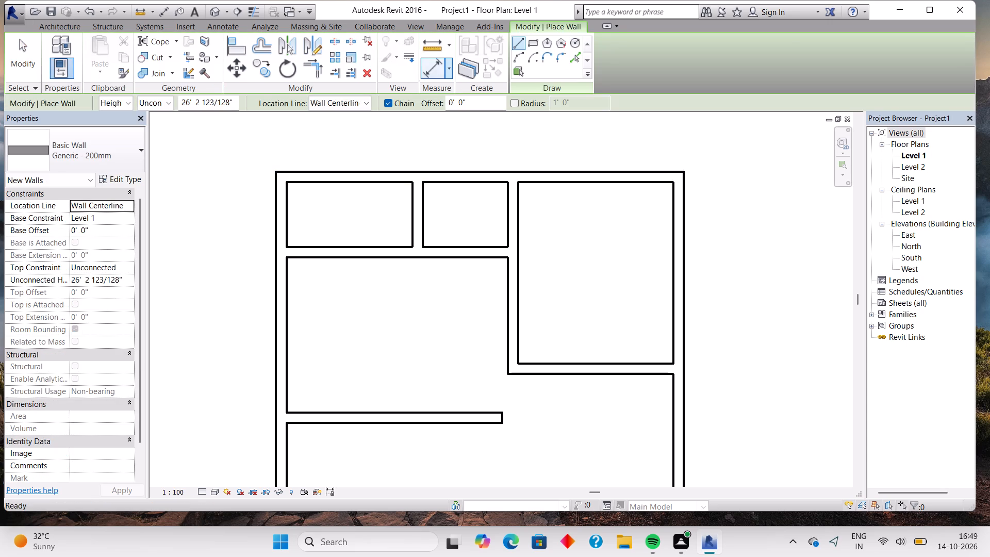
pyautogui.click(438, 66)
pyautogui.click(380, 256)
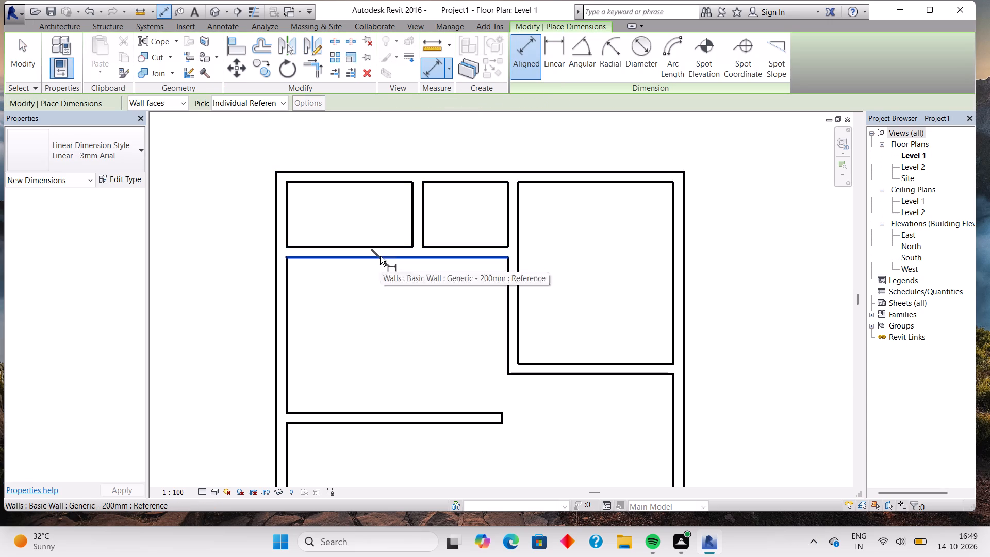
pyautogui.click(380, 412)
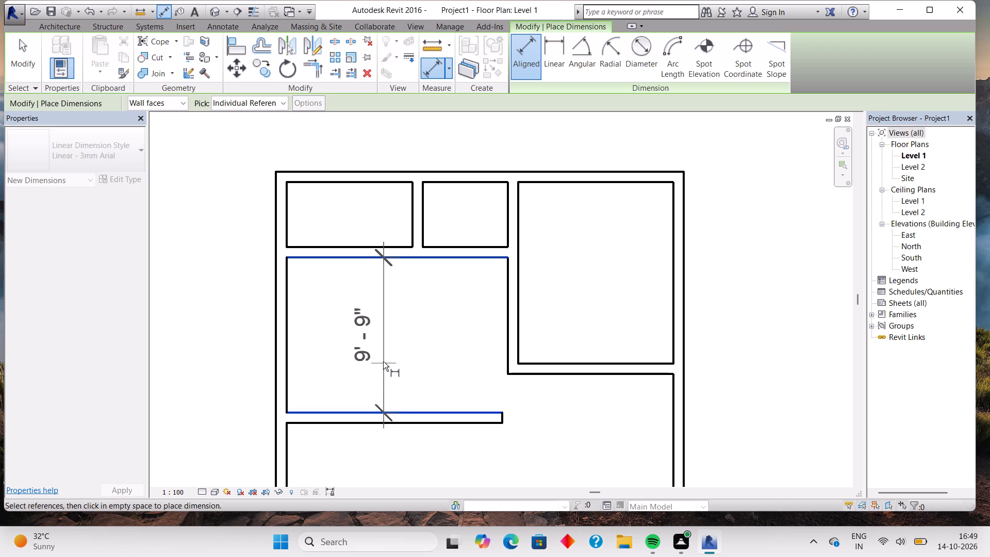
pyautogui.scroll(7, 383, 360)
pyautogui.scroll(-2, 383, 360)
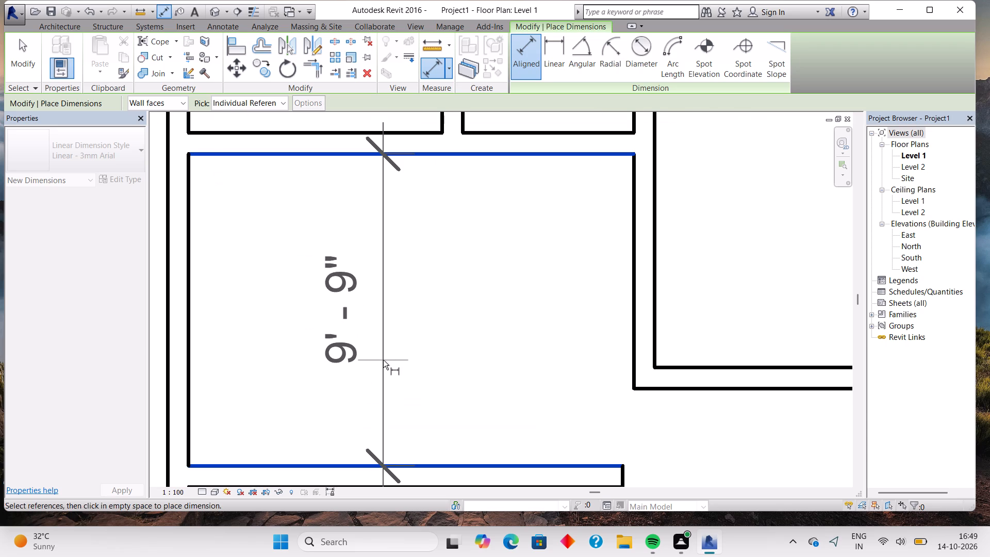
pyautogui.scroll(-2, 383, 360)
pyautogui.press('Escape')
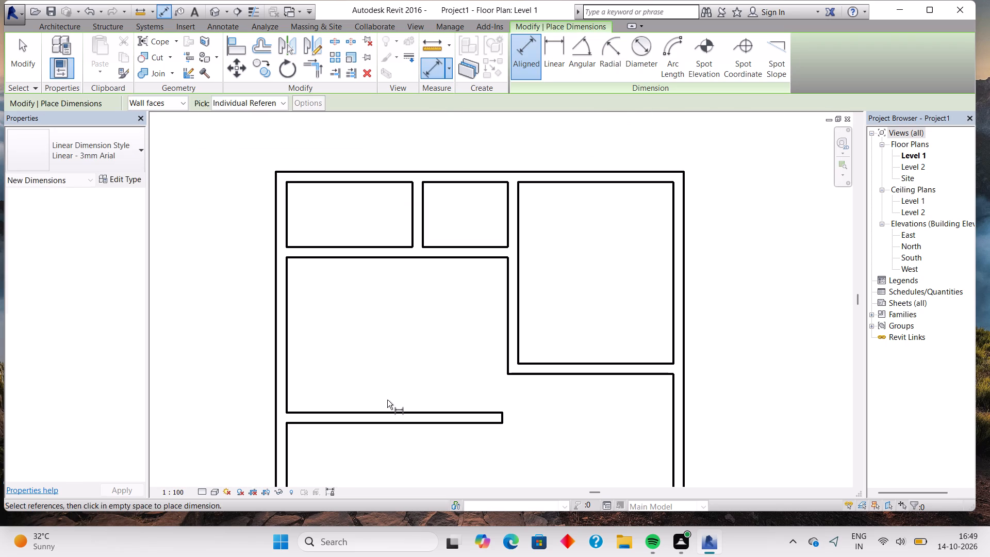
pyautogui.press('Escape')
# Nudge the partition below the middle-left room five increments down the plan, deepening the room to 11' 3" between centerlines.
pyautogui.click(388, 409)
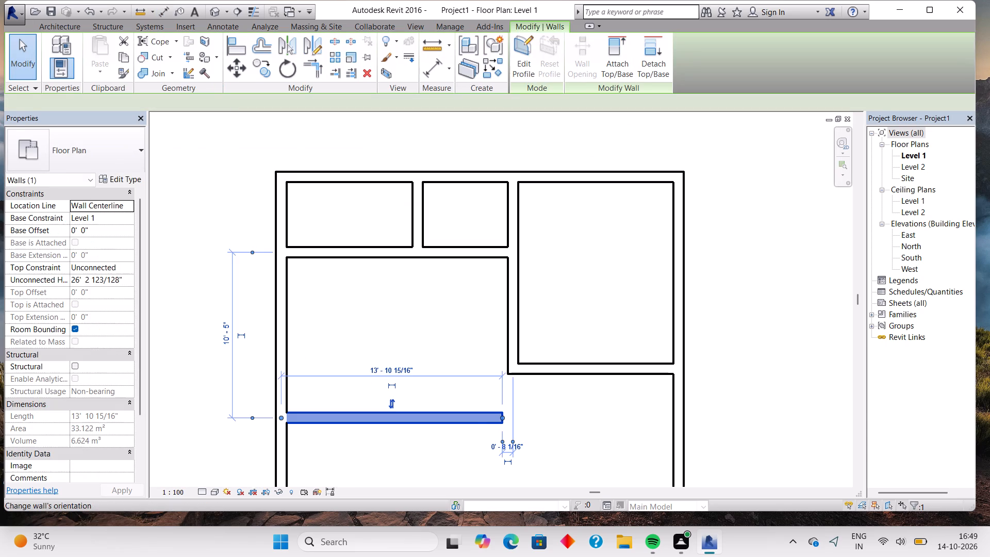
pyautogui.press('Down')
pyautogui.press('Down')
pyautogui.press('Down')
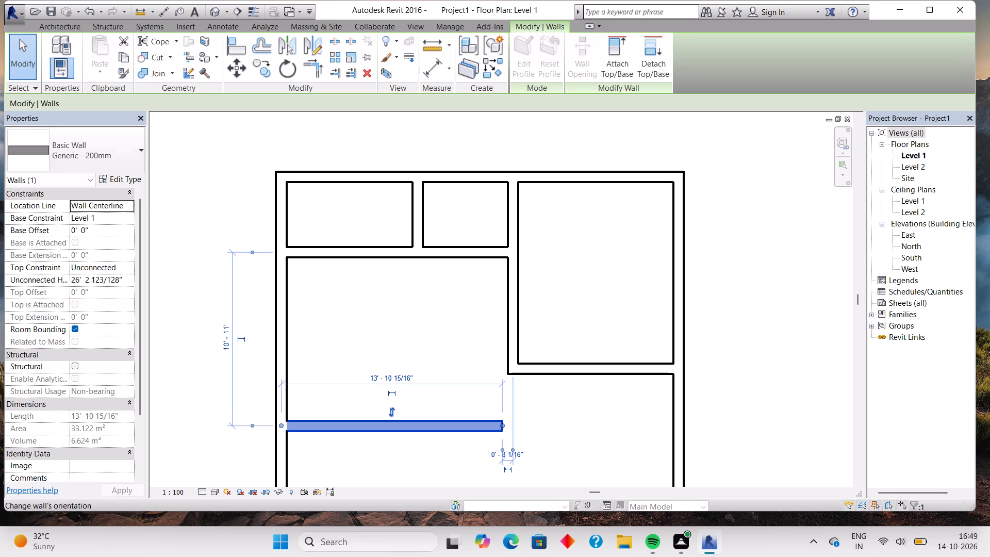
pyautogui.press('Down')
pyautogui.press('Down')
pyautogui.press('Escape')
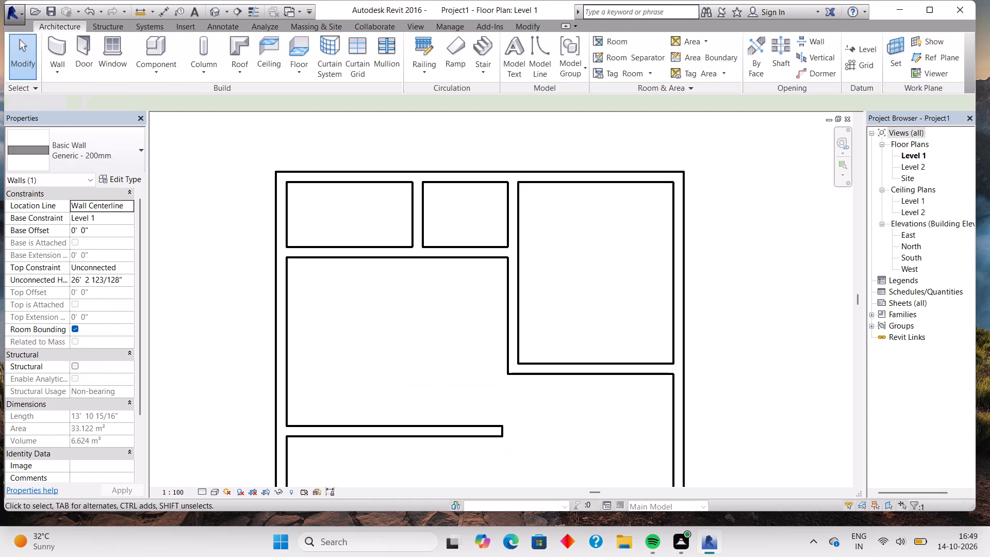
# Measure the deepened middle-left room's clear depth with an aligned dimension between its top wall's and bottom partition's inner faces.
pyautogui.click(55, 46)
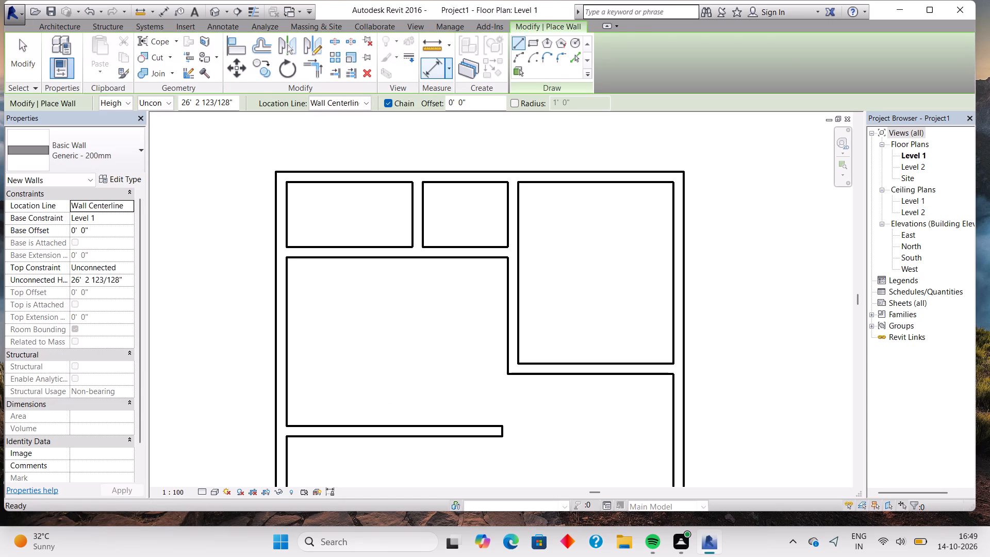
pyautogui.click(427, 77)
pyautogui.click(372, 253)
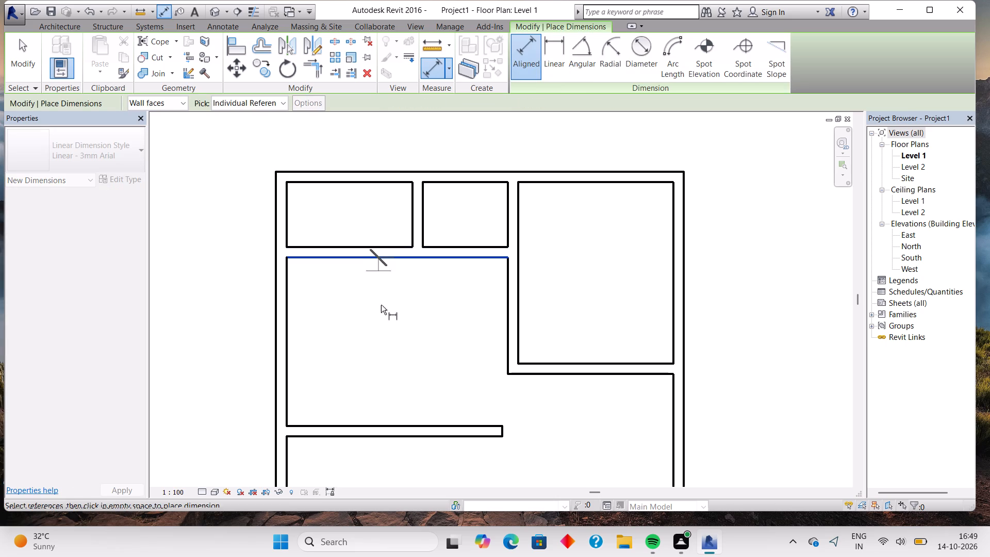
pyautogui.click(372, 427)
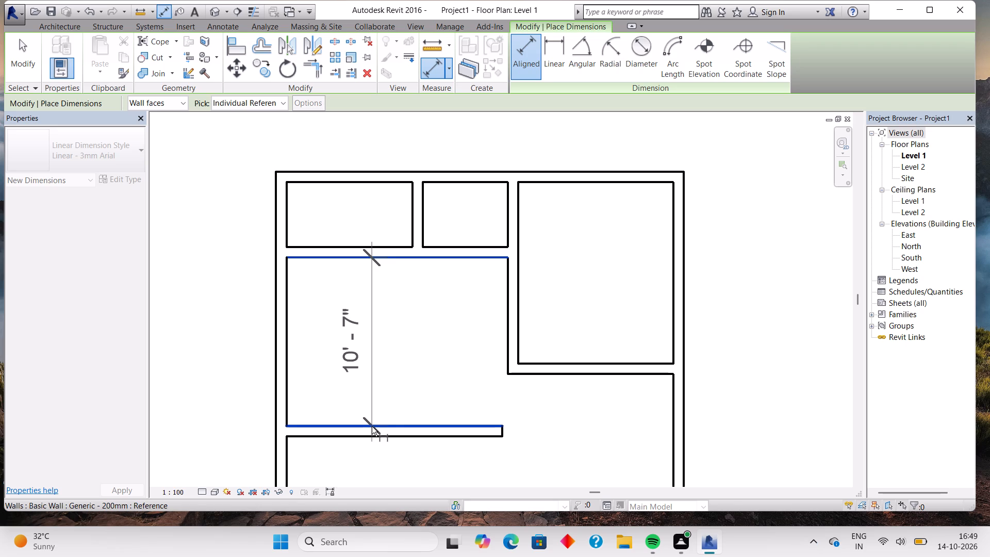
pyautogui.press('Escape')
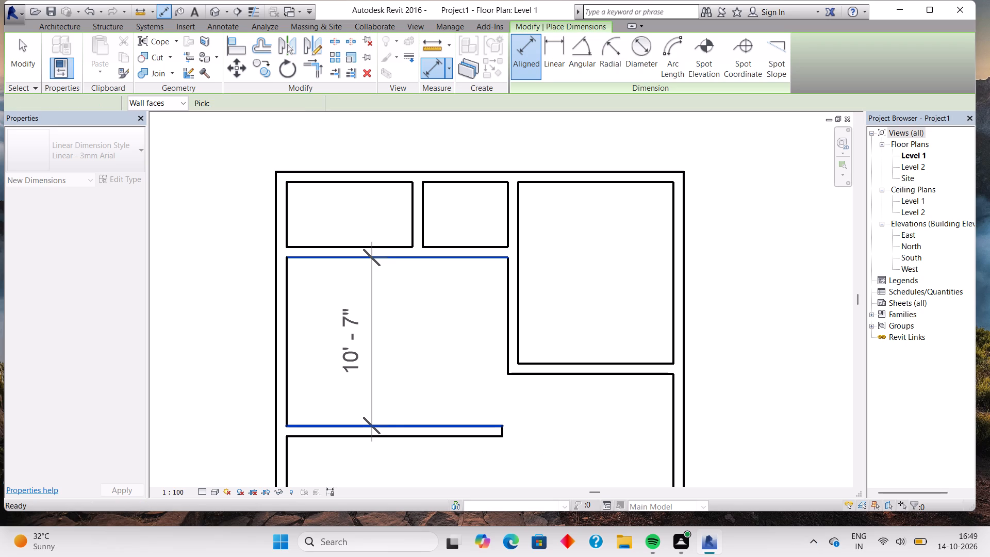
pyautogui.press('Escape')
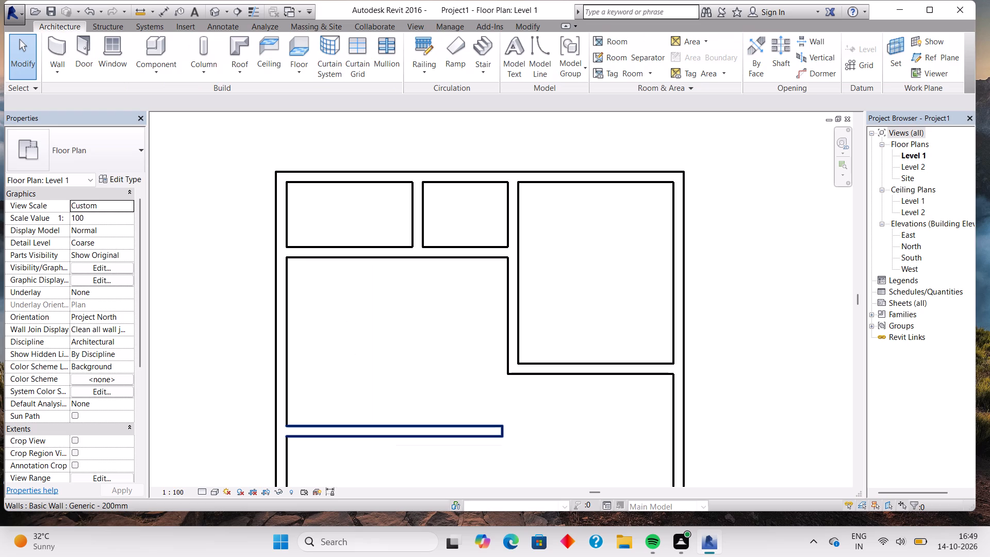
# Nudge the middle-left room's bottom partition three increments up the plan, reducing the depth to 10' 9" between centerlines.
pyautogui.click(373, 430)
pyautogui.press('Up')
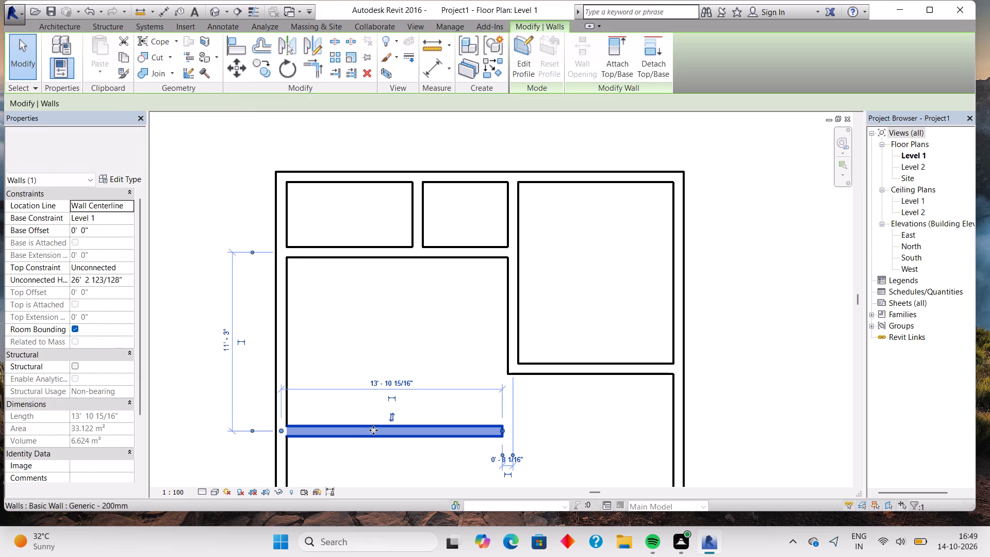
pyautogui.press('Up')
pyautogui.press('Up')
pyautogui.press('Escape')
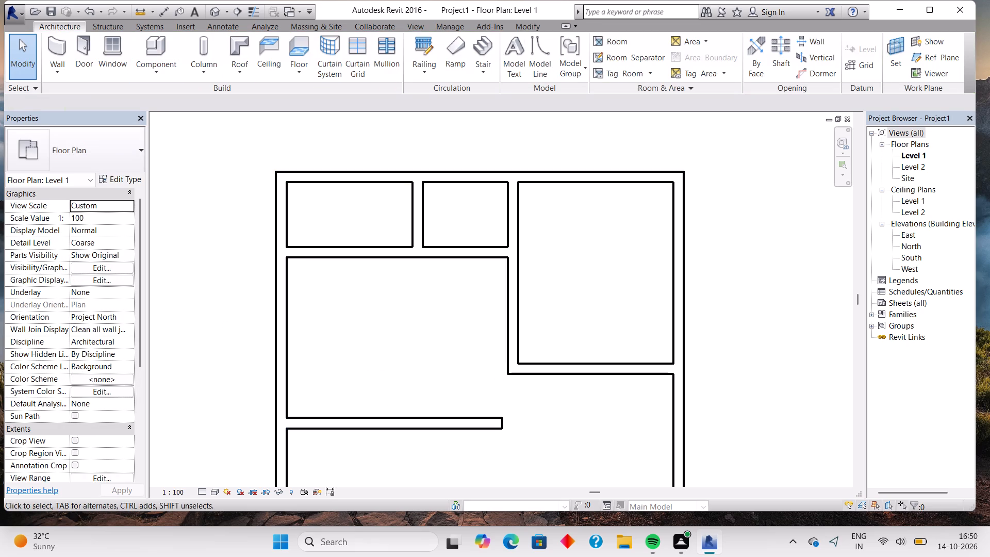
# Recheck the middle-left room's clear depth with an aligned dimension between its top wall's and bottom partition's inner faces.
pyautogui.click(56, 43)
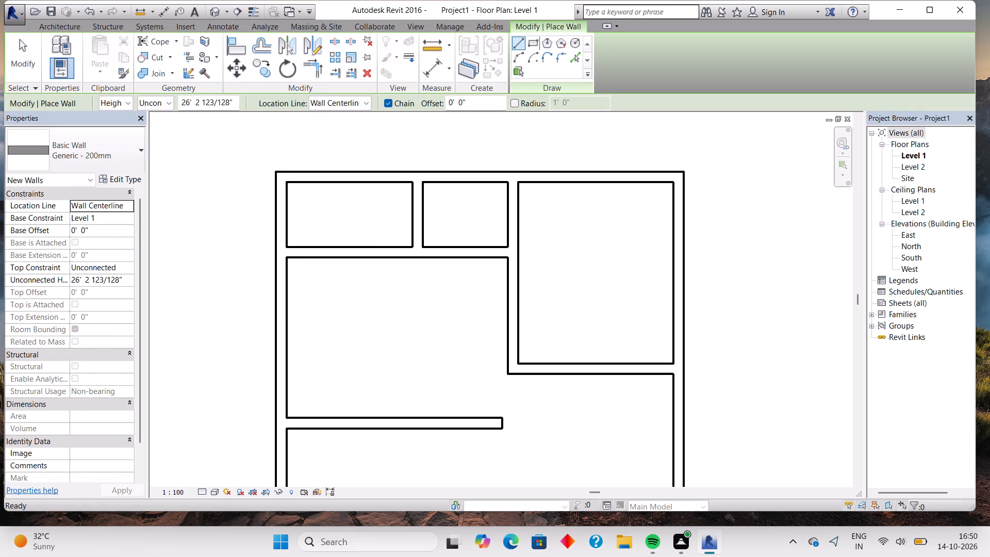
pyautogui.click(432, 64)
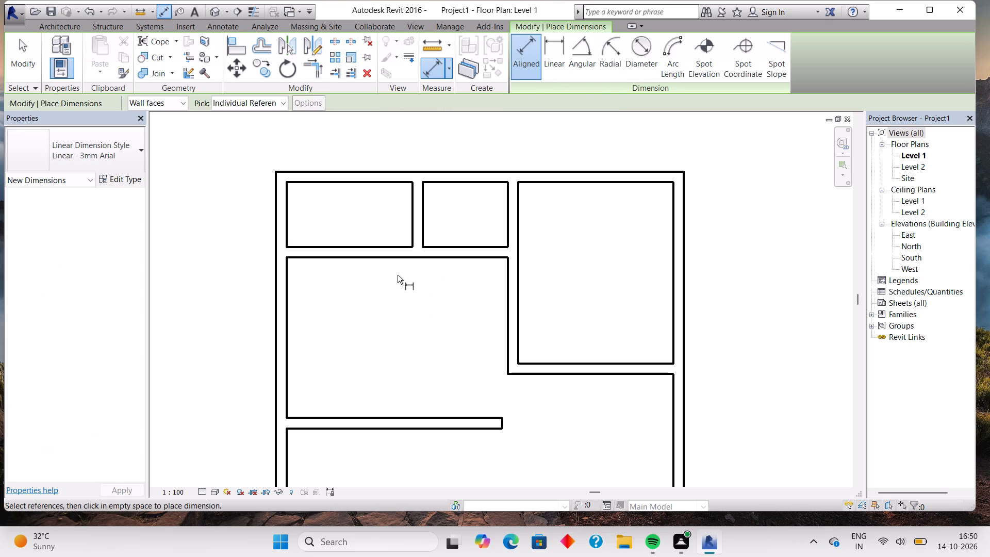
pyautogui.click(397, 263)
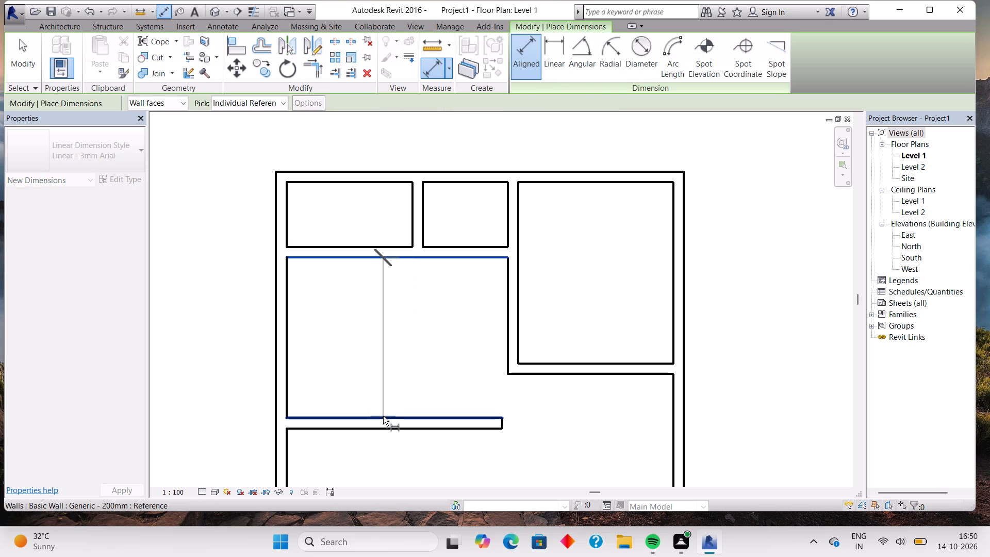
pyautogui.click(383, 416)
pyautogui.press('Escape')
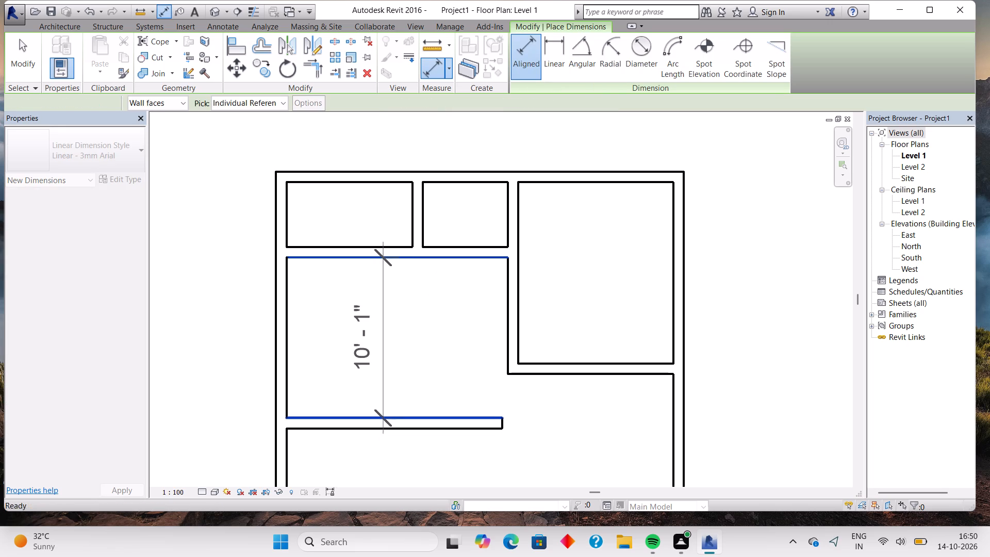
pyautogui.press('Escape')
# Nudge the middle-left room's bottom partition one more increment up the plan to reduce the room's depth.
pyautogui.click(383, 416)
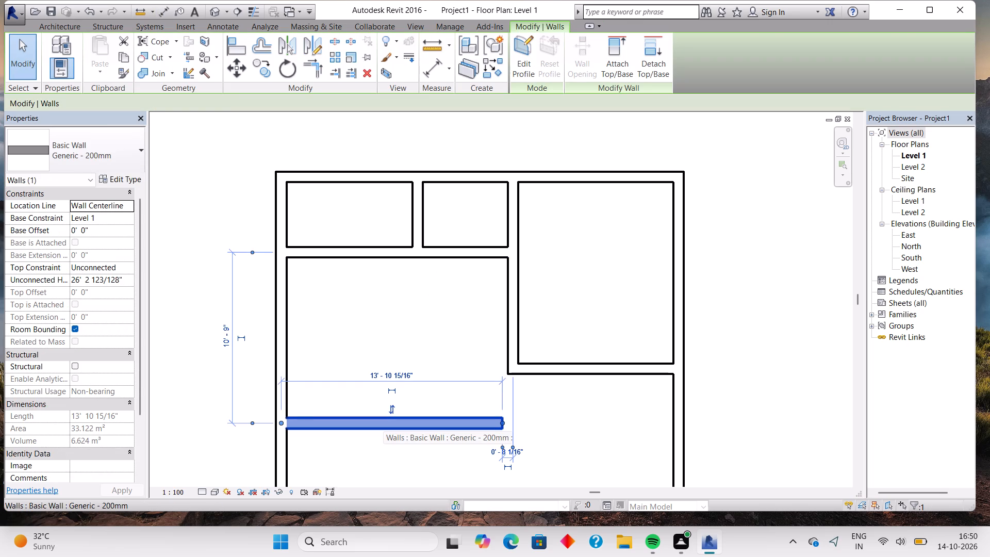
pyautogui.press('Up')
pyautogui.press('Escape')
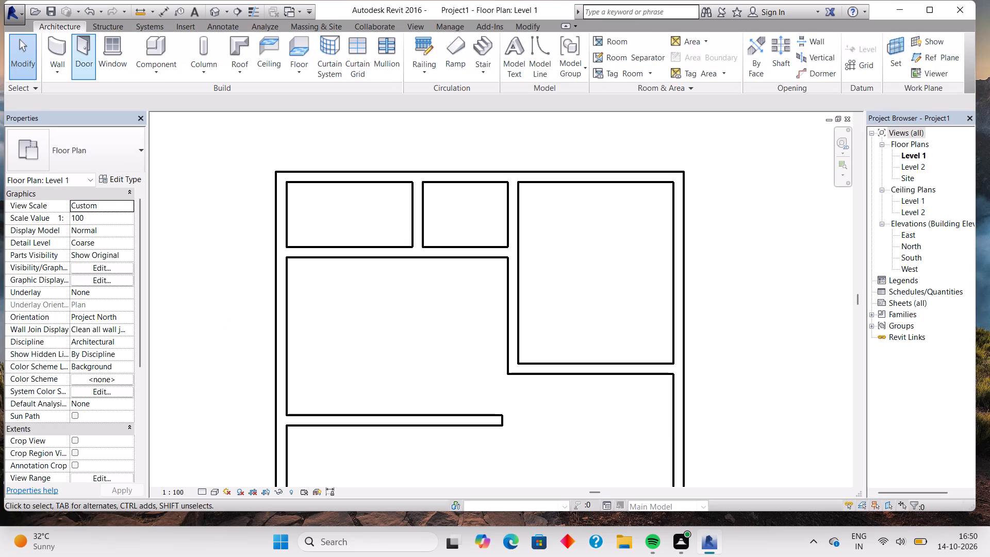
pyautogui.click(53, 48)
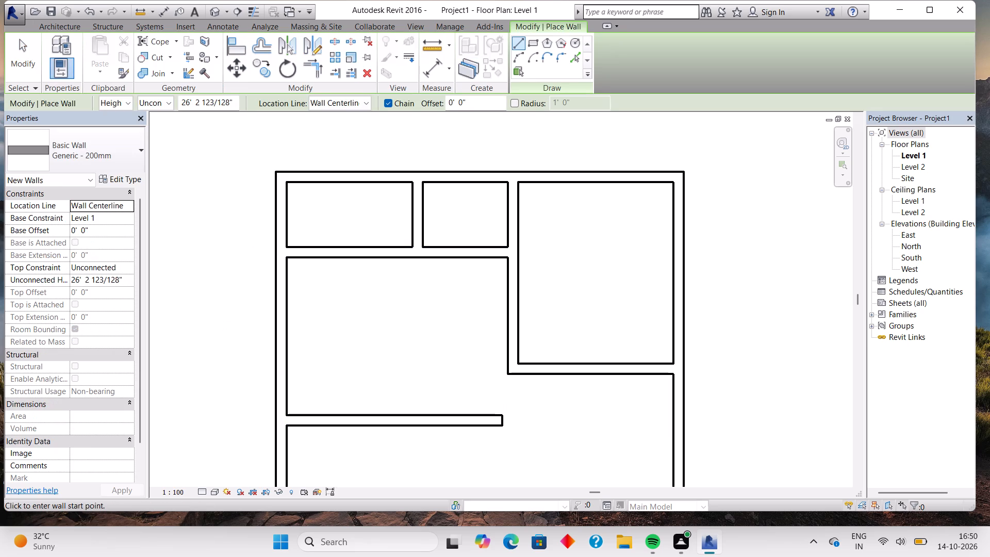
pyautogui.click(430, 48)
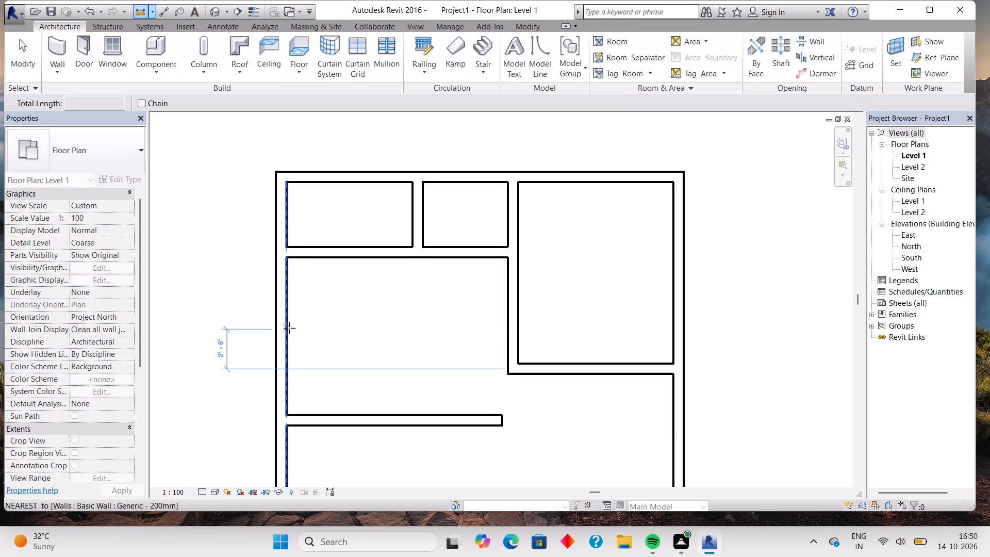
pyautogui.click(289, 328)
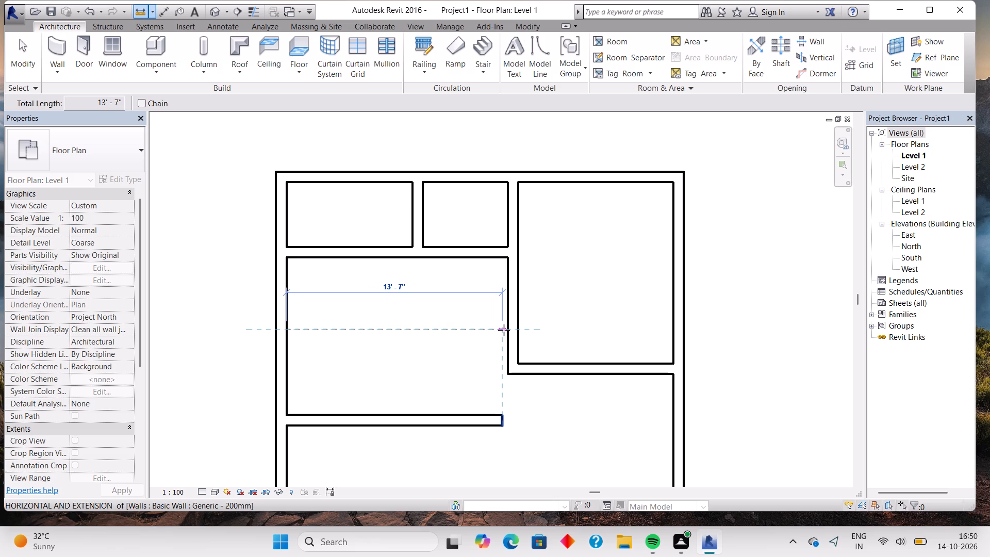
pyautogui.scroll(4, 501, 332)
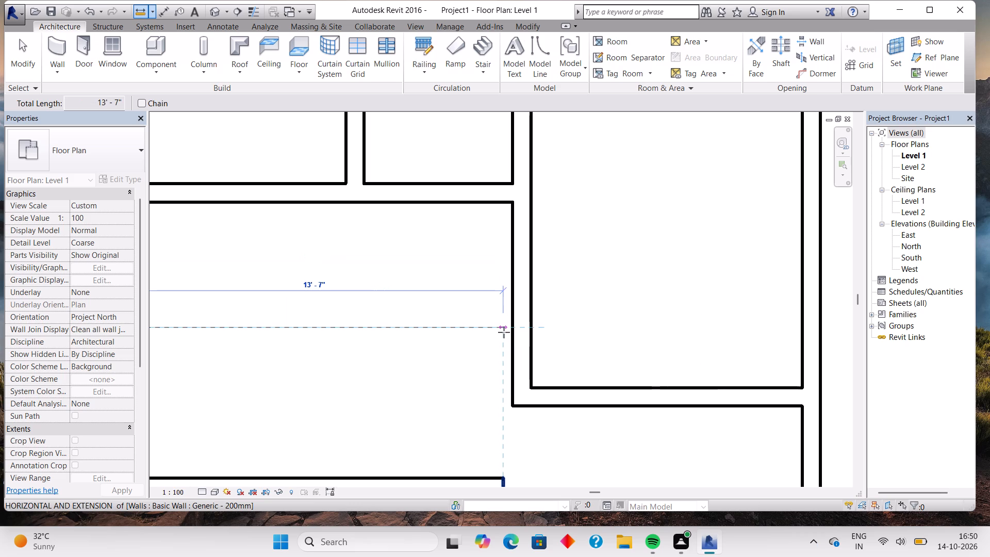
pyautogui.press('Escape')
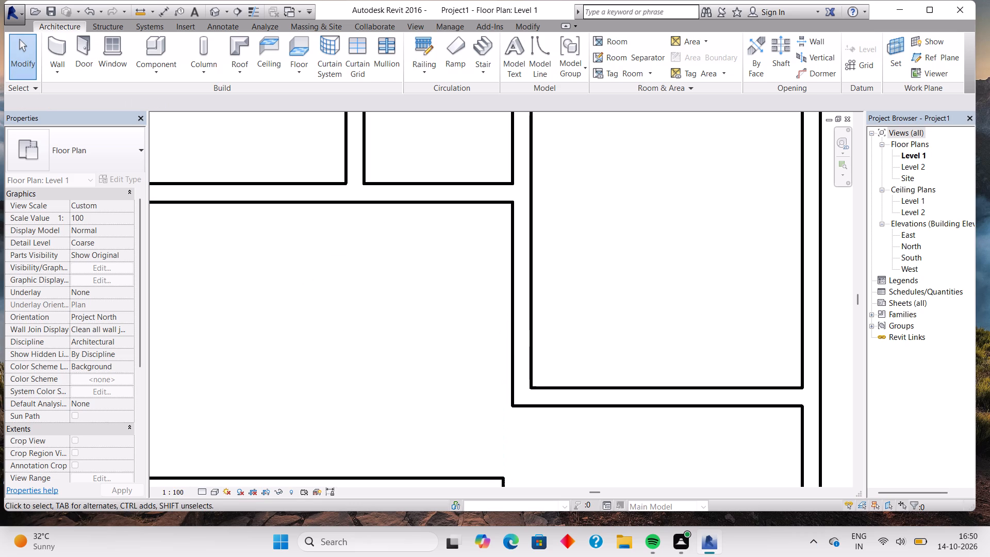
# Measure the middle-left room's clear width with an aligned dimension between the inner faces of its exterior wall and opposite partition.
pyautogui.click(71, 39)
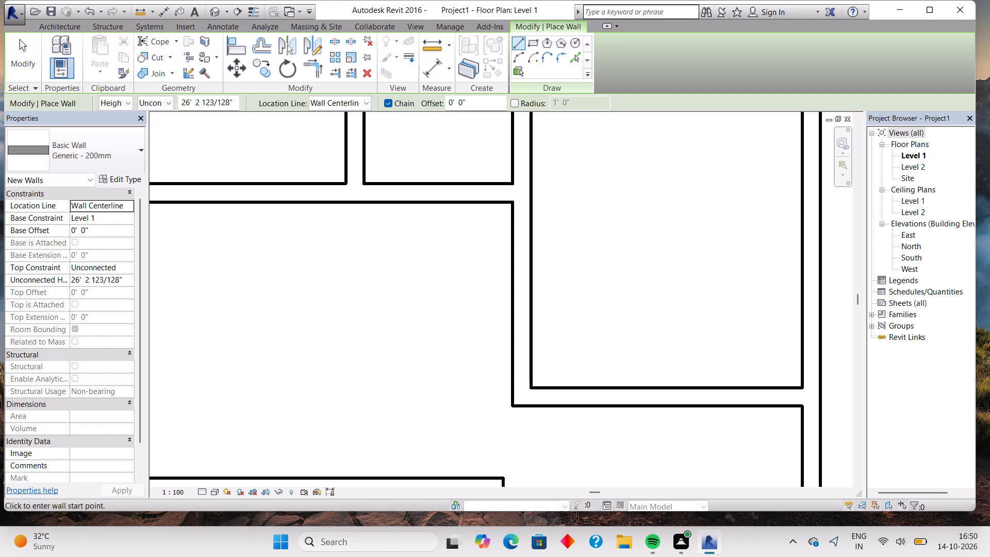
pyautogui.click(432, 68)
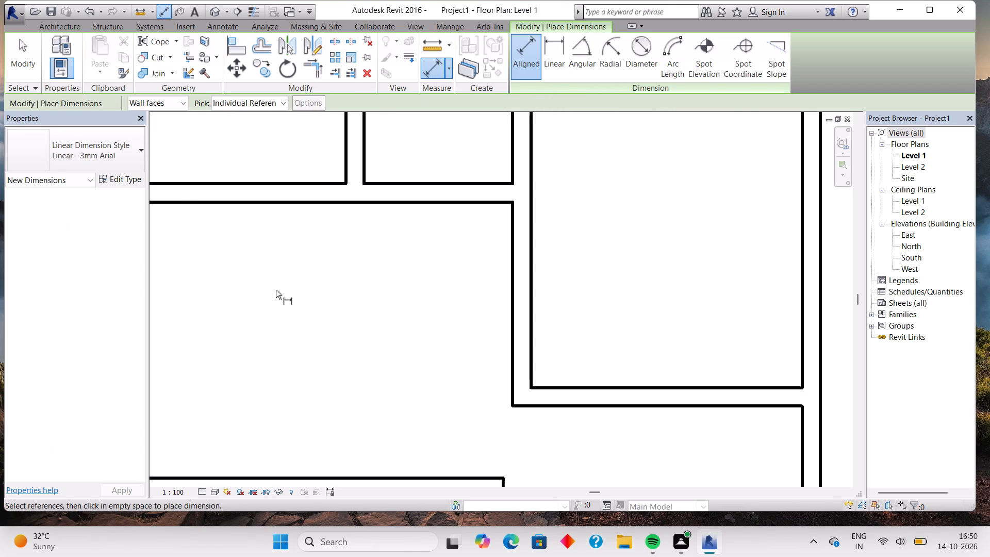
pyautogui.scroll(-4, 280, 300)
pyautogui.click(192, 287)
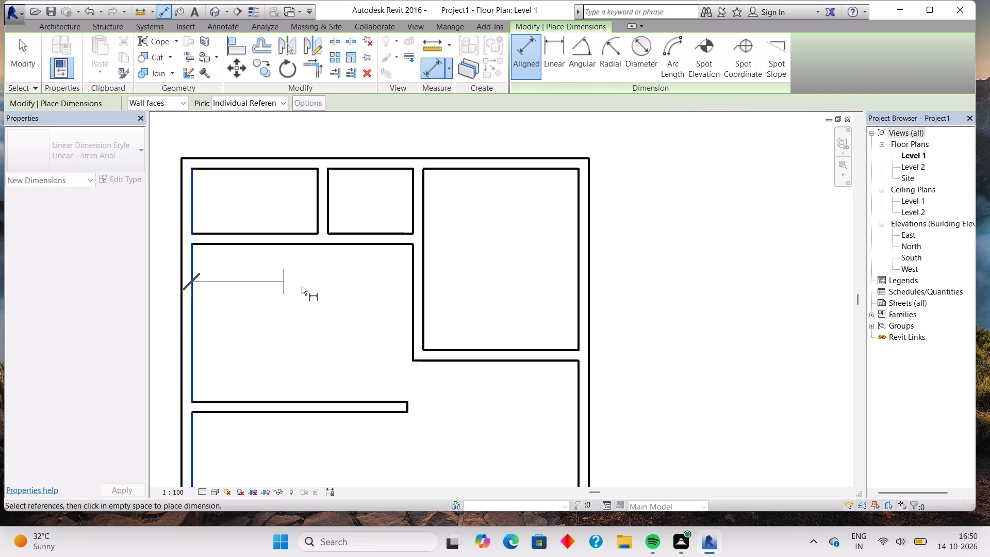
pyautogui.click(412, 286)
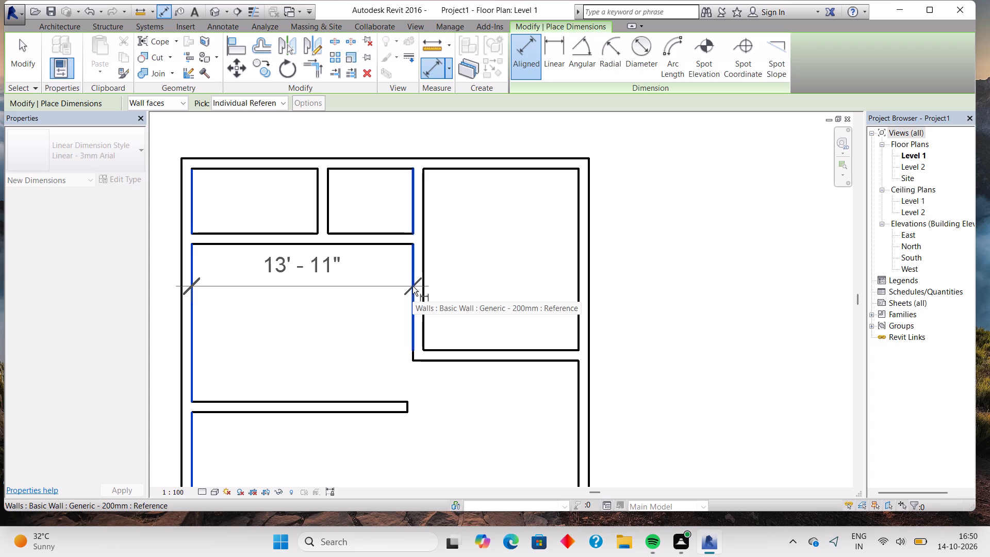
pyautogui.press('Escape')
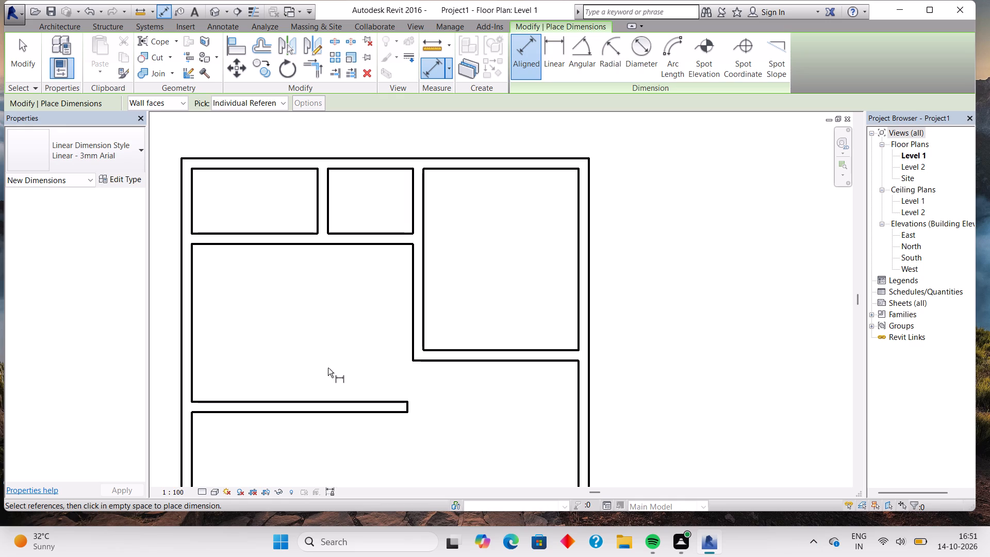
pyautogui.press('Escape')
pyautogui.click(331, 401)
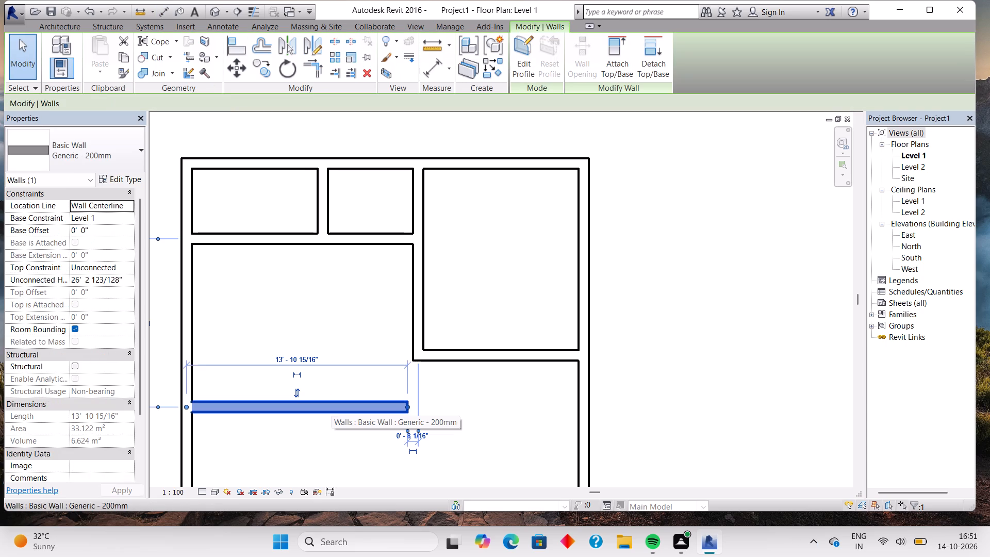
pyautogui.press('Escape')
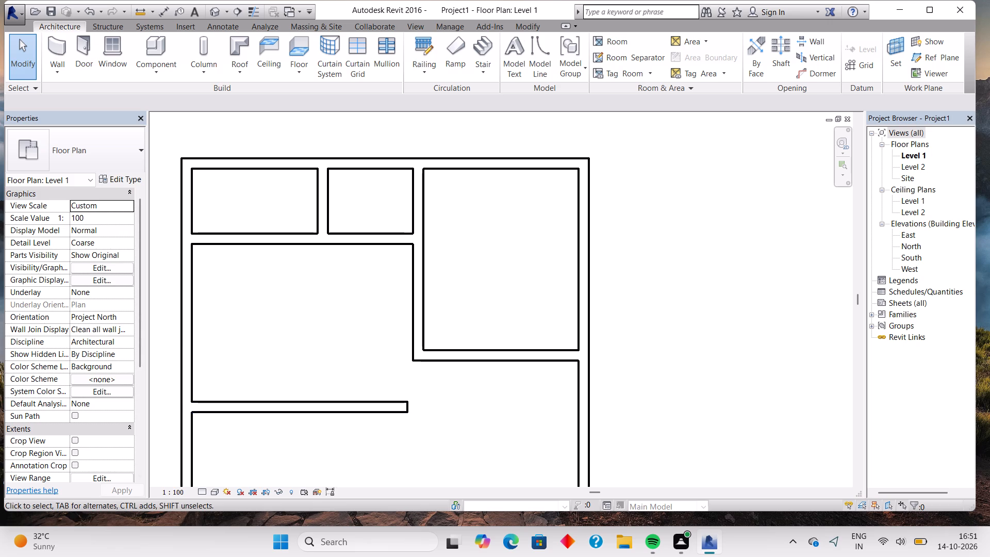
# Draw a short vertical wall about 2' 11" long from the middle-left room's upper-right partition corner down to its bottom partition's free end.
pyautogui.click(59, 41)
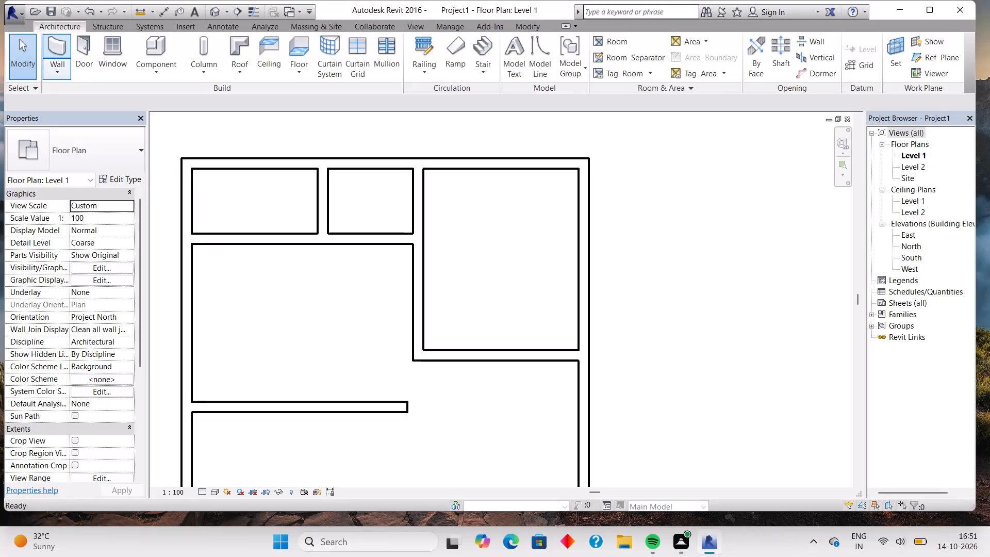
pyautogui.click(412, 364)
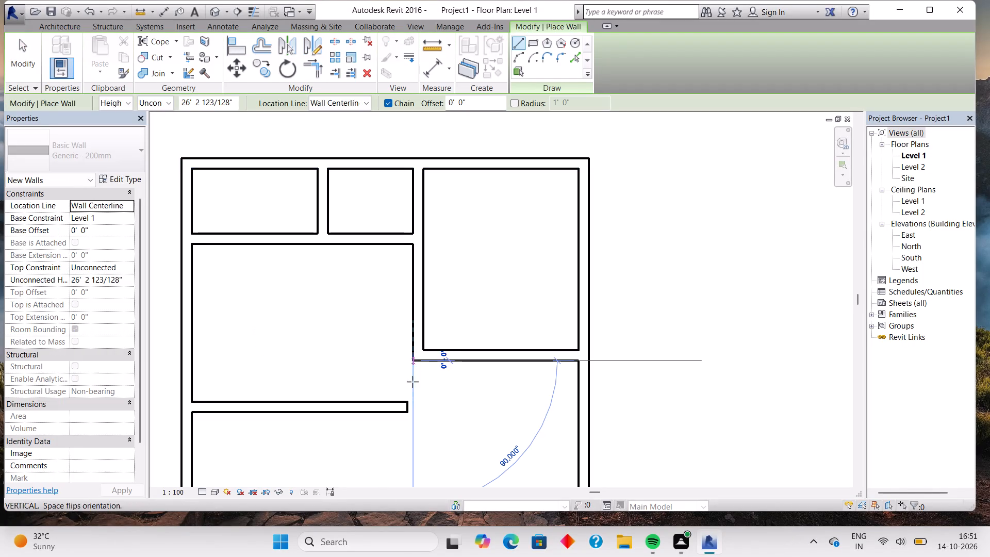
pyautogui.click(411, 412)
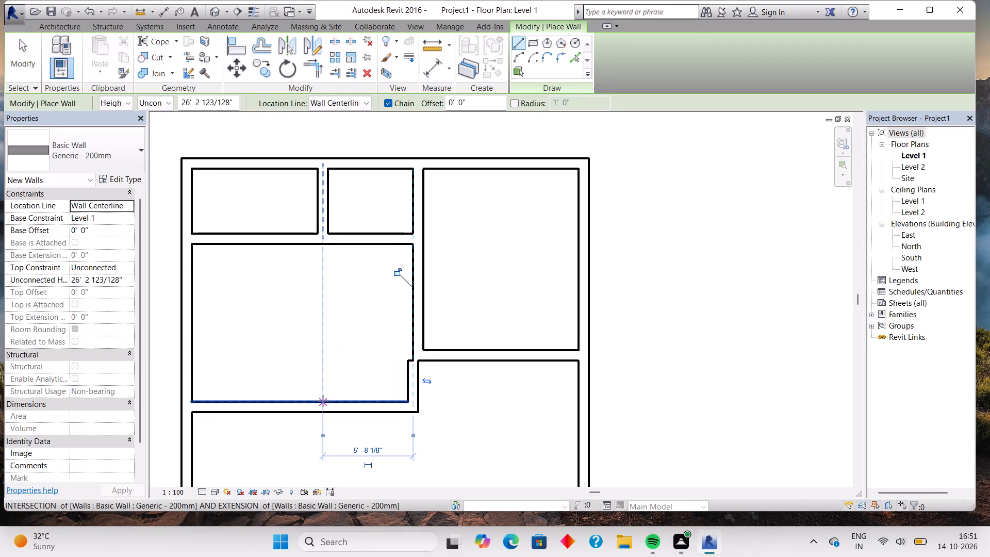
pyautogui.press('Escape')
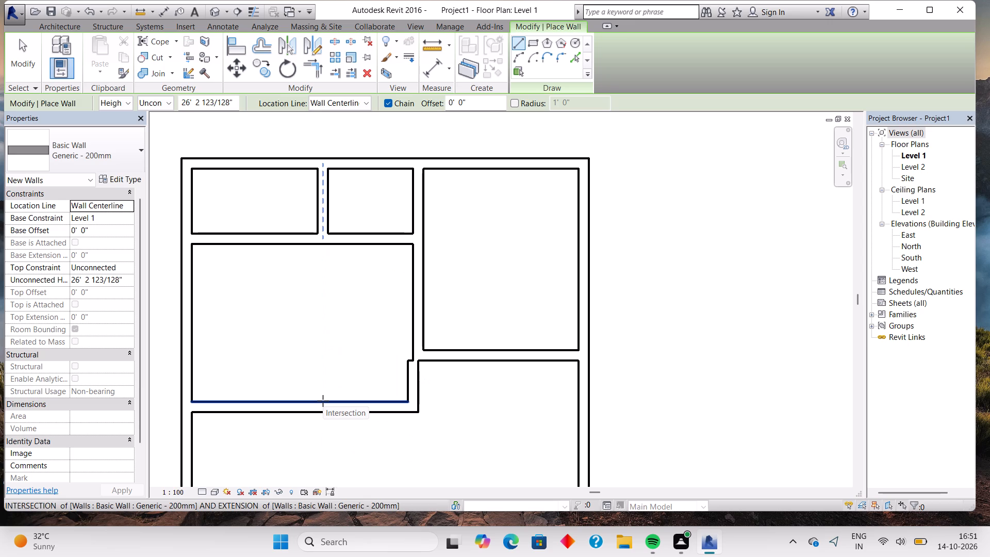
# Place a 0762 x 2032mm M_Single-Flush door in the top-left room's bottom wall, 2' 0" from the dividing partition, swinging into the room.
pyautogui.click(54, 26)
pyautogui.click(78, 53)
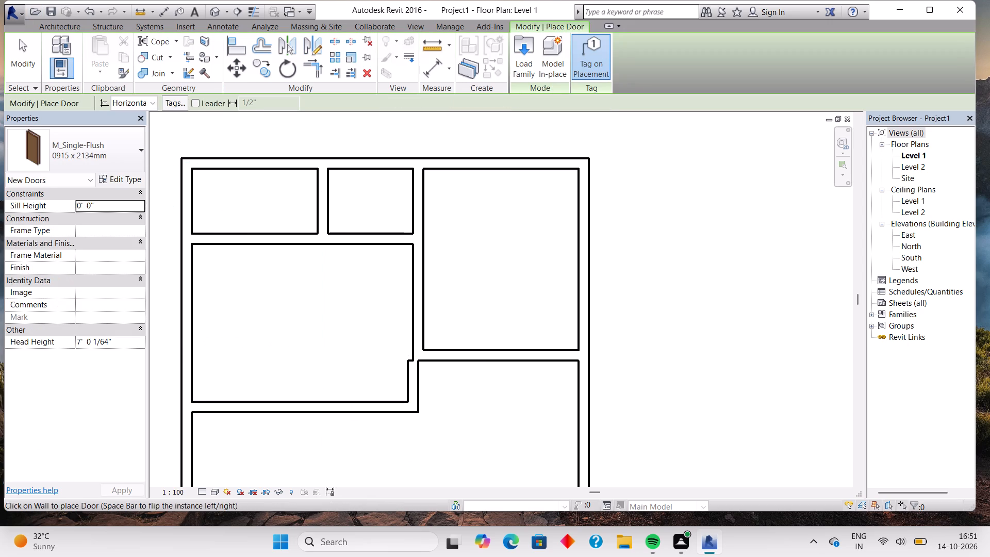
pyautogui.click(109, 141)
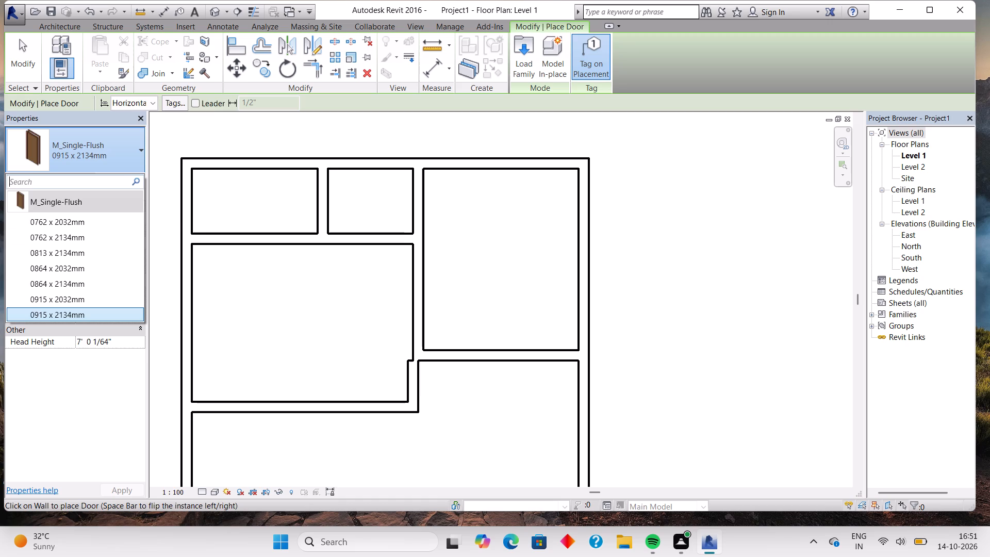
pyautogui.click(96, 225)
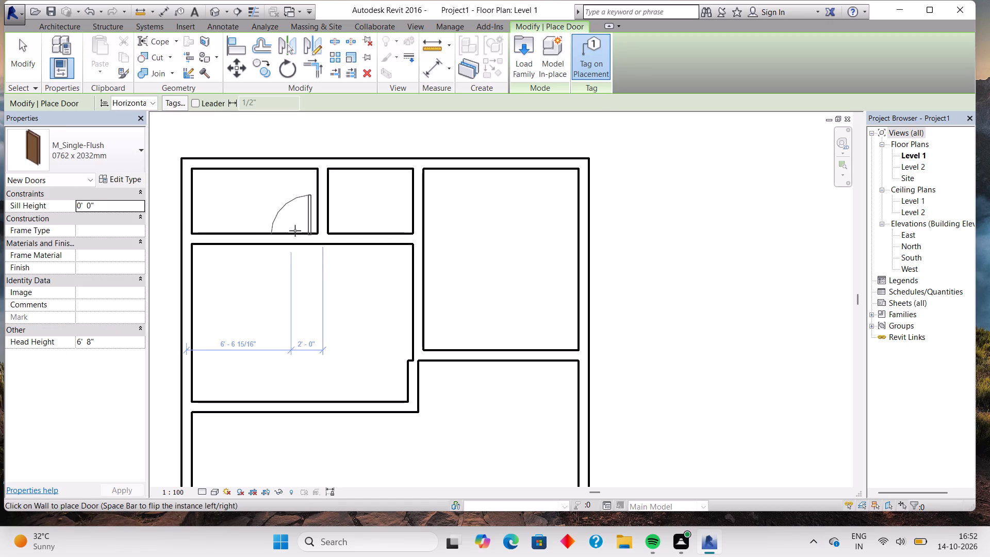
pyautogui.click(295, 231)
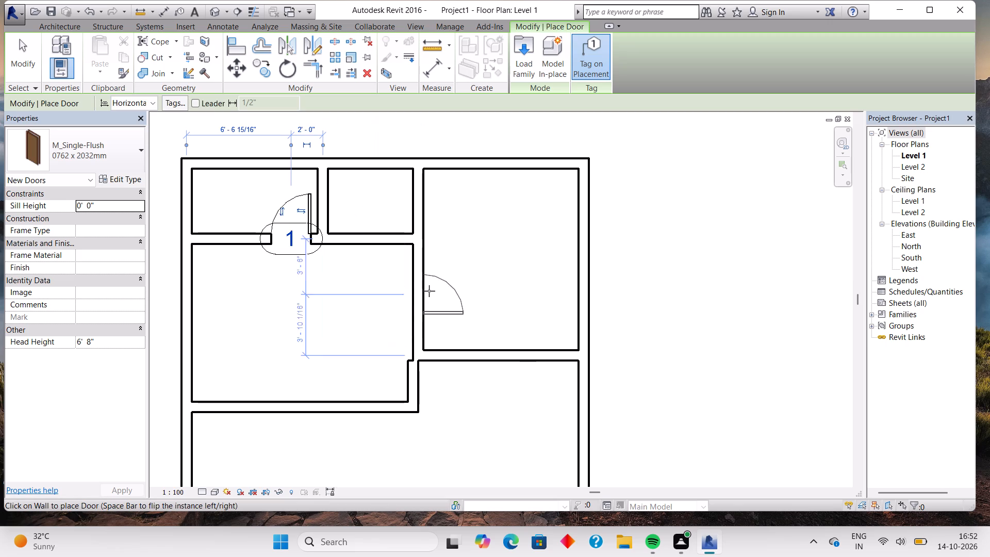
# Place a flipped 0915 x 2032mm M_Single-Flush door in the upper-right room's bottom wall, near its left corner, swinging into the room.
pyautogui.click(125, 154)
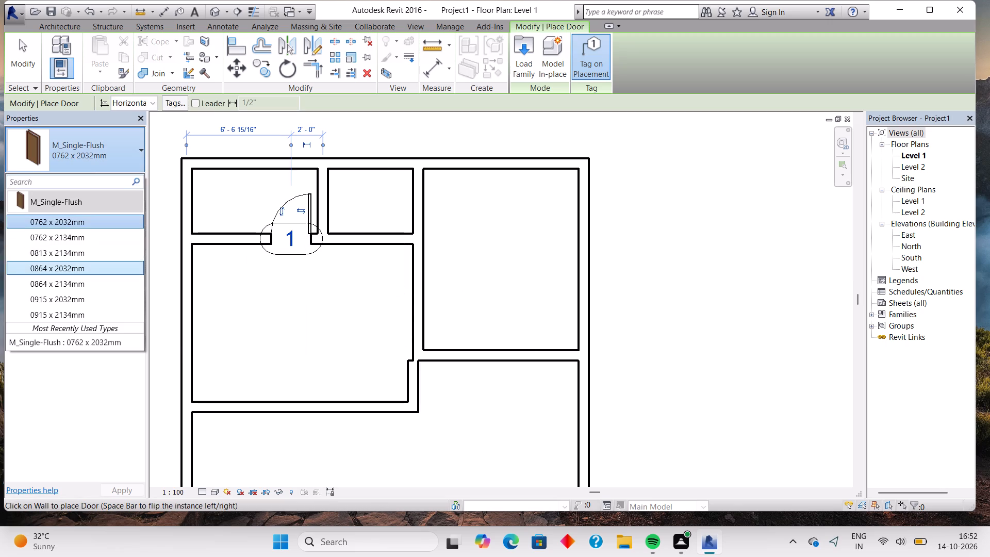
pyautogui.click(97, 296)
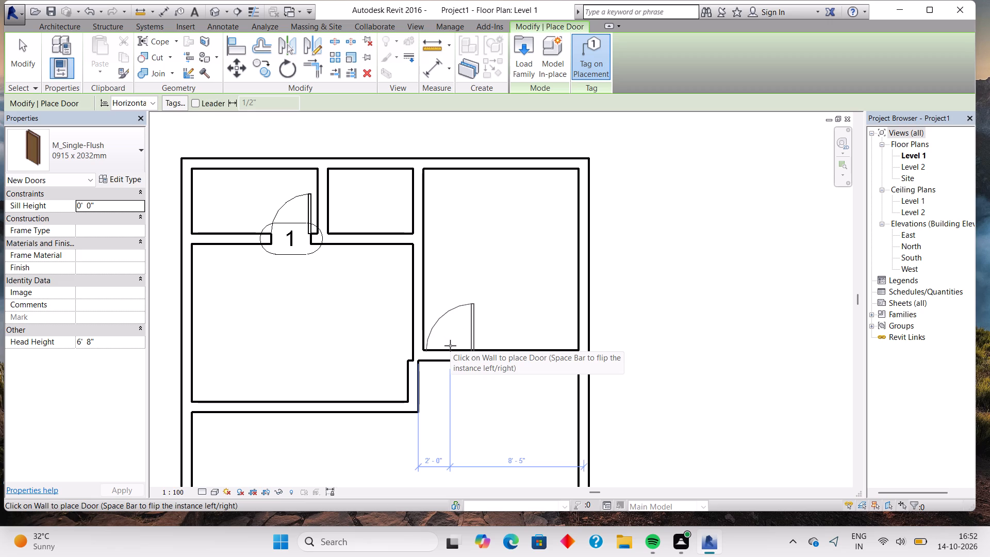
pyautogui.press('space')
pyautogui.click(450, 346)
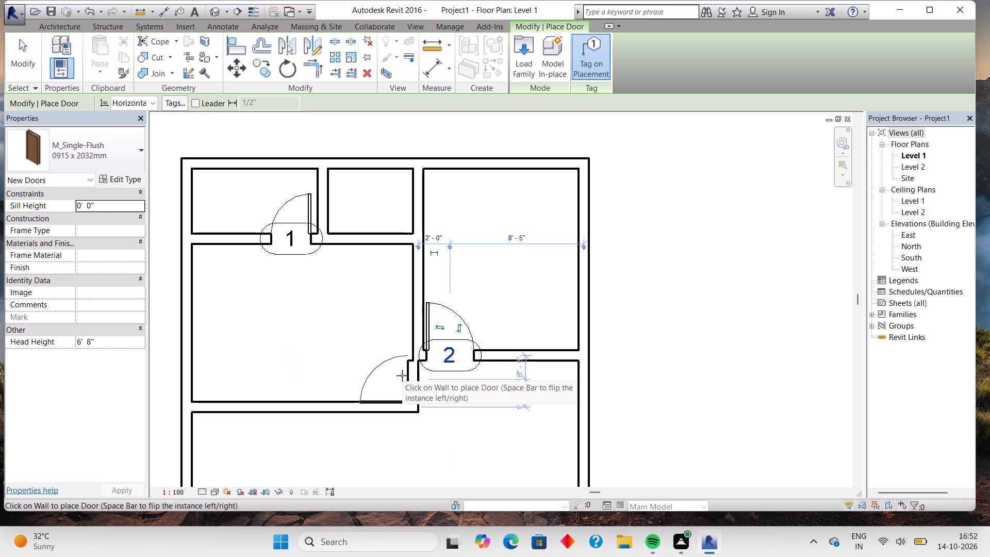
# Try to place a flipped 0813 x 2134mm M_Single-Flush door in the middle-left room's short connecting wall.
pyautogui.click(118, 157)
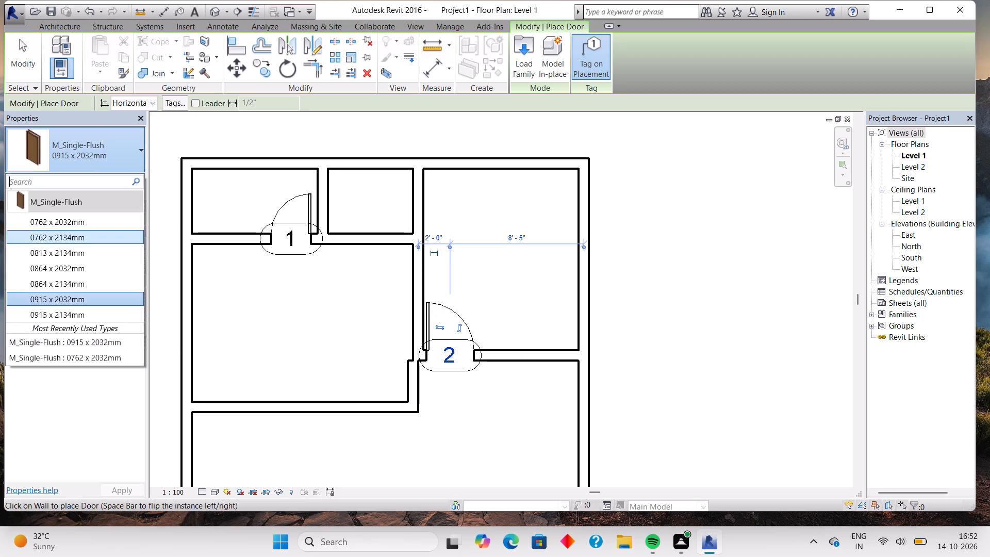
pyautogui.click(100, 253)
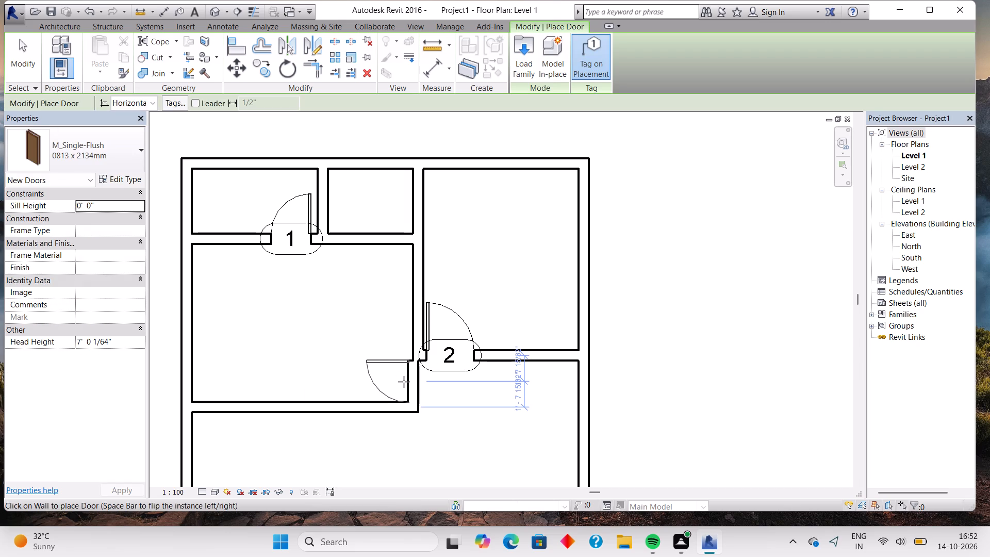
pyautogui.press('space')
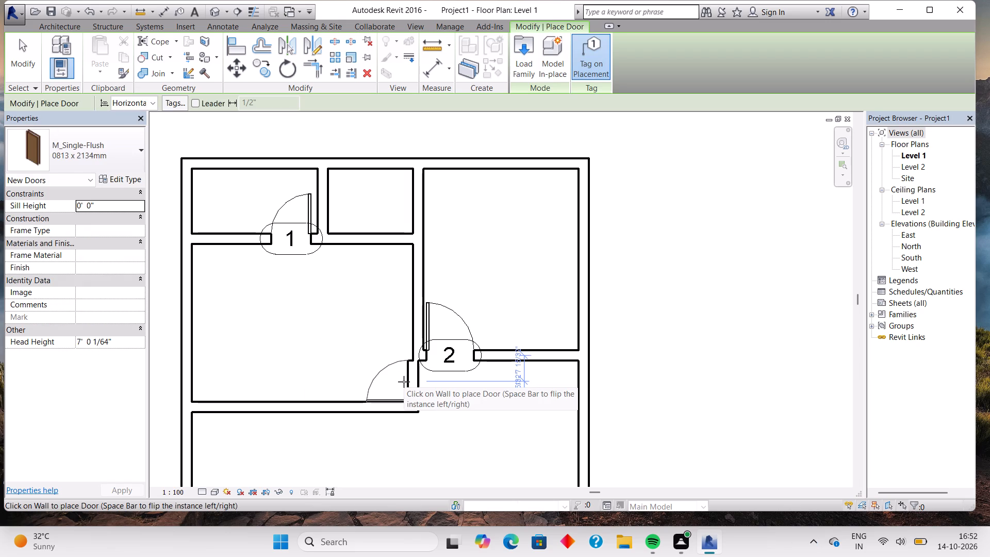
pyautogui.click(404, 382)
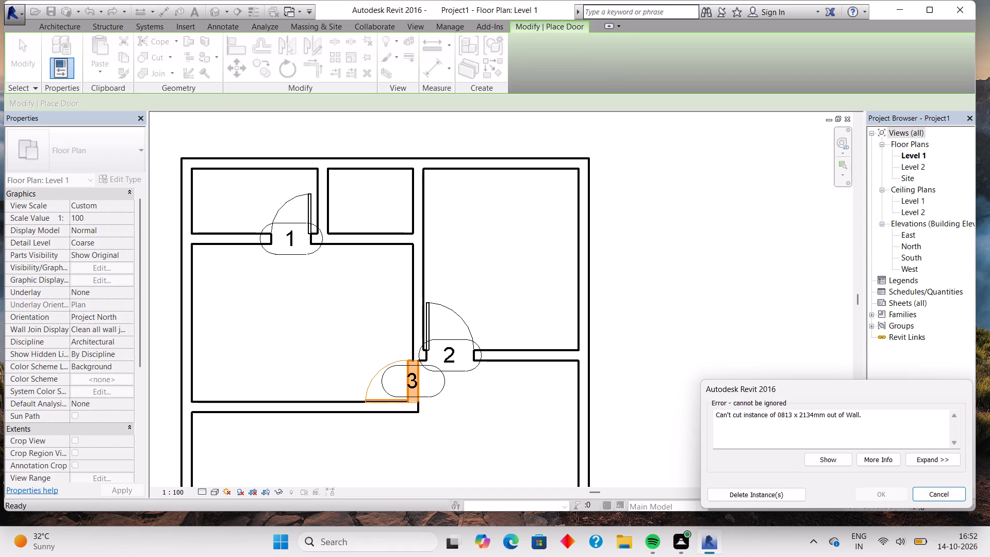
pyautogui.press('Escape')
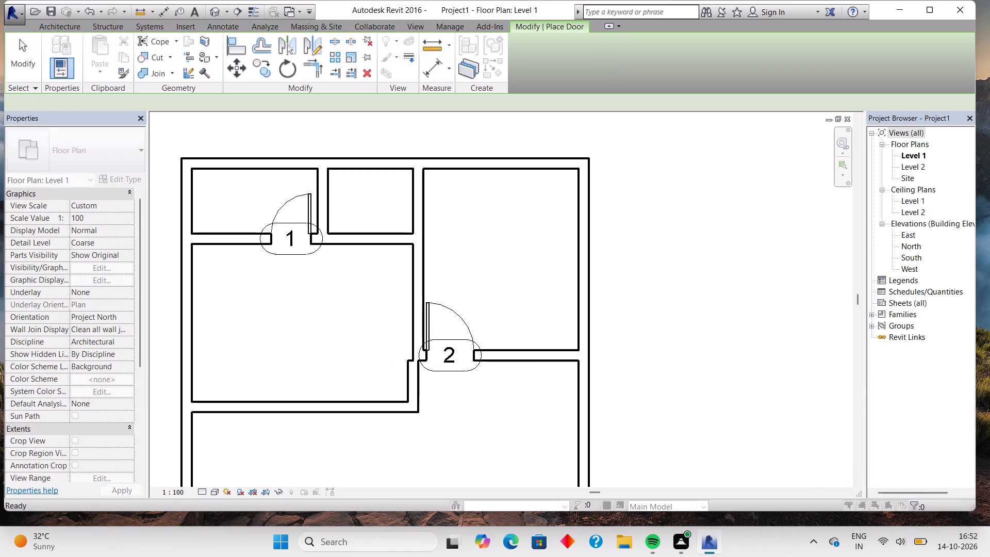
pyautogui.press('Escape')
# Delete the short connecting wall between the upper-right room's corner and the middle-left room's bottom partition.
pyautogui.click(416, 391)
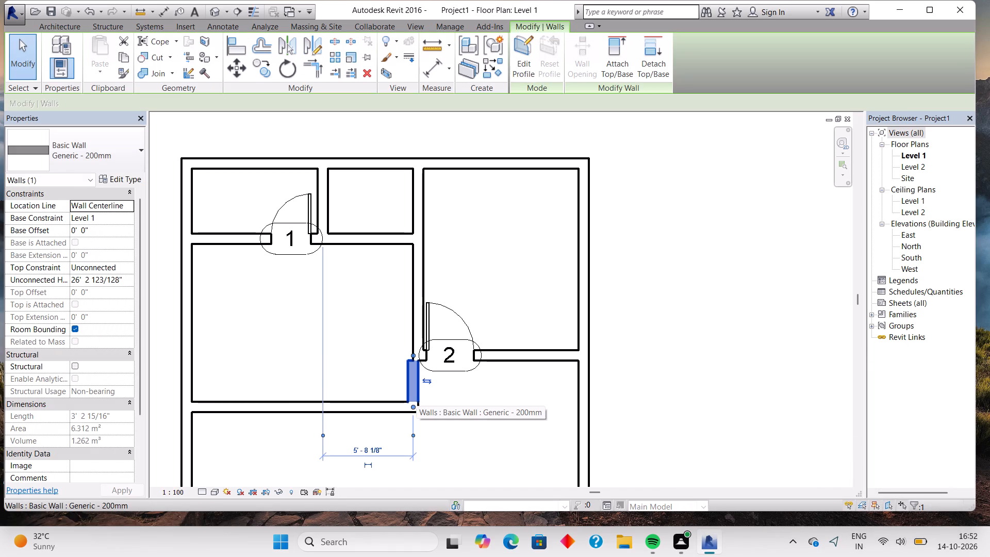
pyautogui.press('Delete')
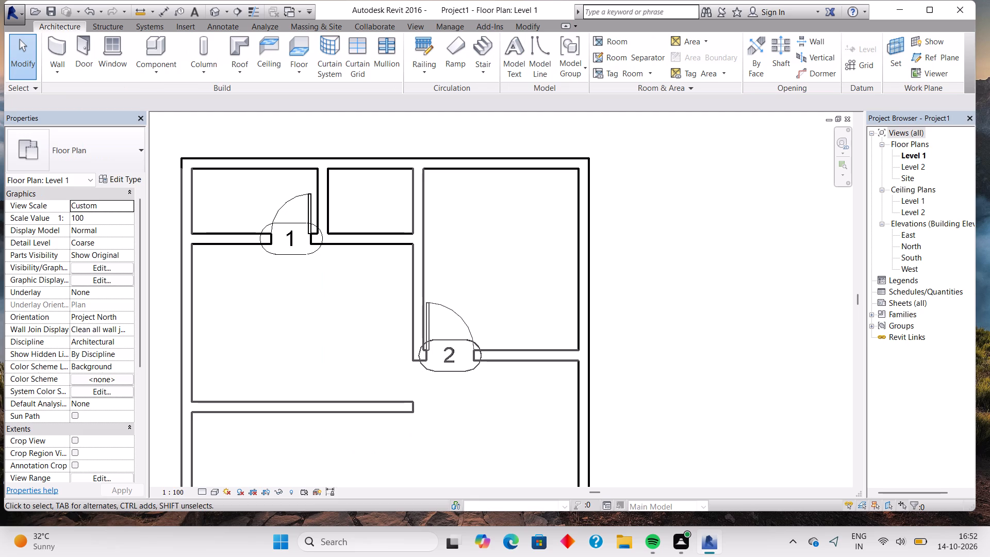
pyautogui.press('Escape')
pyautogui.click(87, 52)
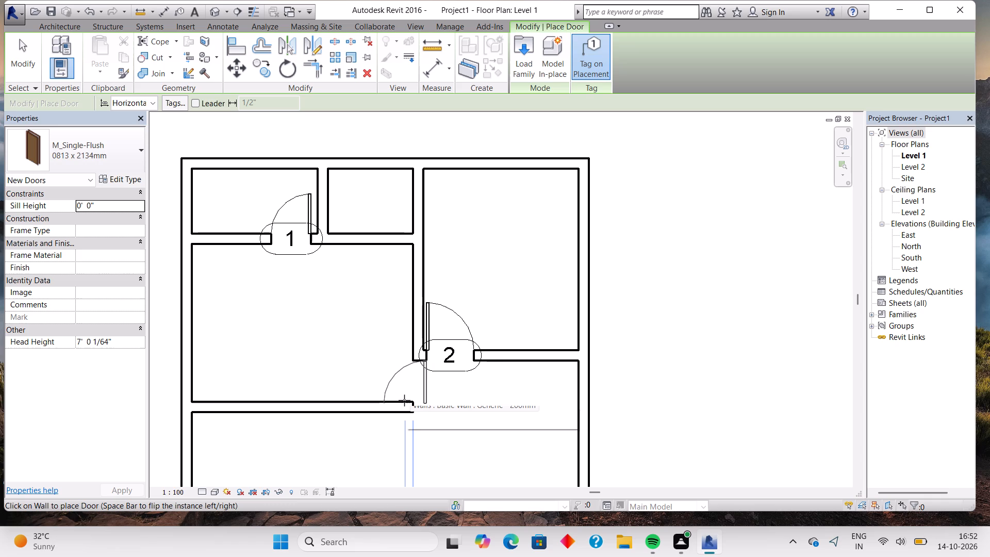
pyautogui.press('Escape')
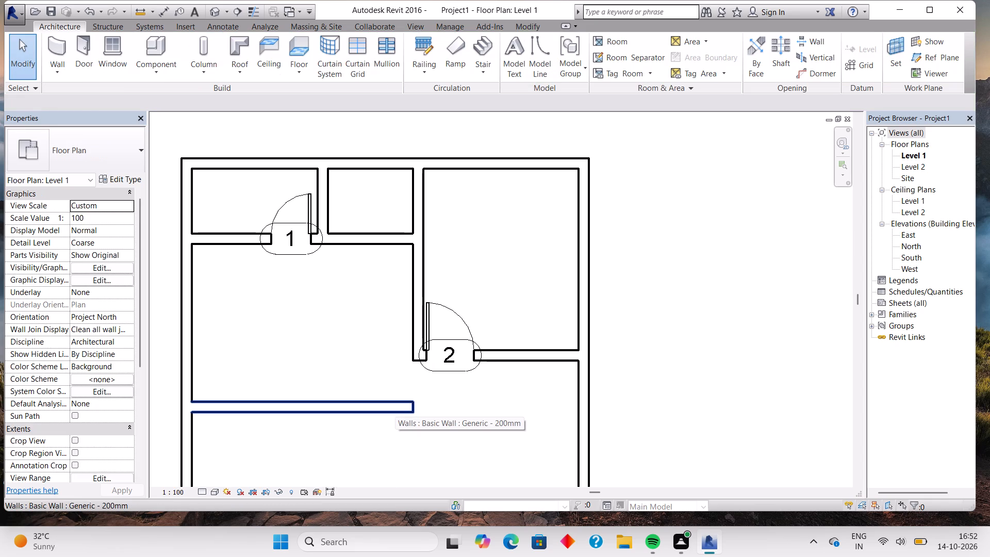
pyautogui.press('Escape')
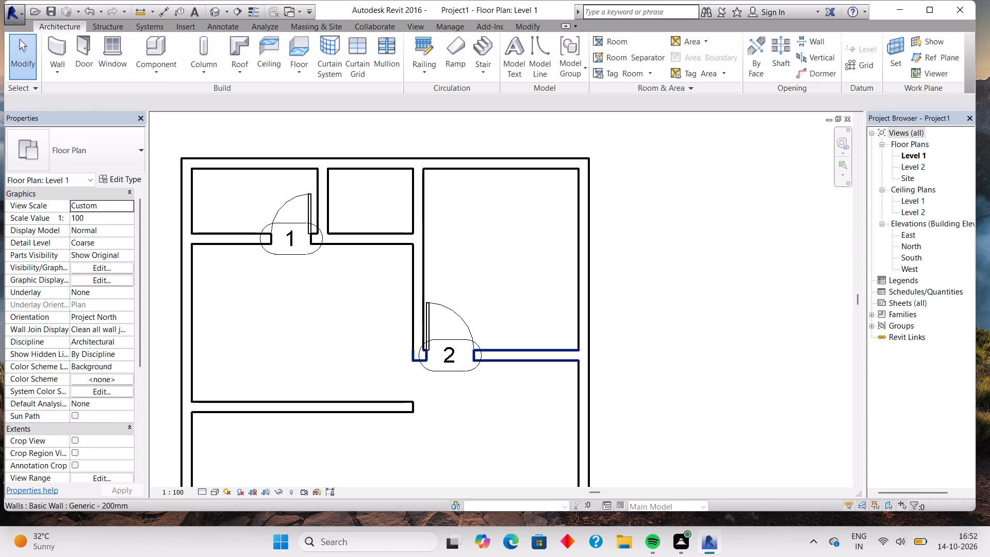
# Draw a wall about 2' 11" long connecting the upper-right room's lower corner to the end of the middle-left room's bottom partition.
pyautogui.click(53, 53)
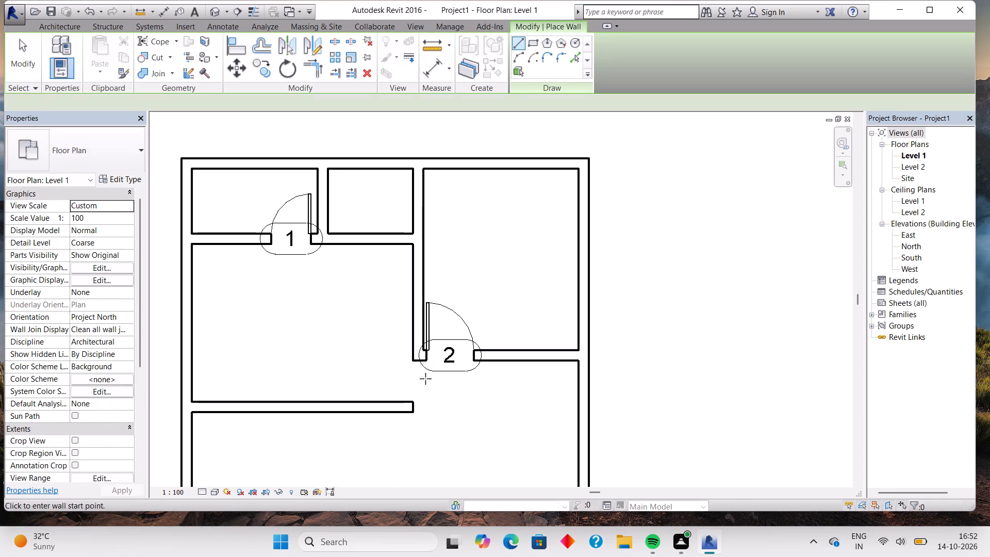
pyautogui.click(419, 362)
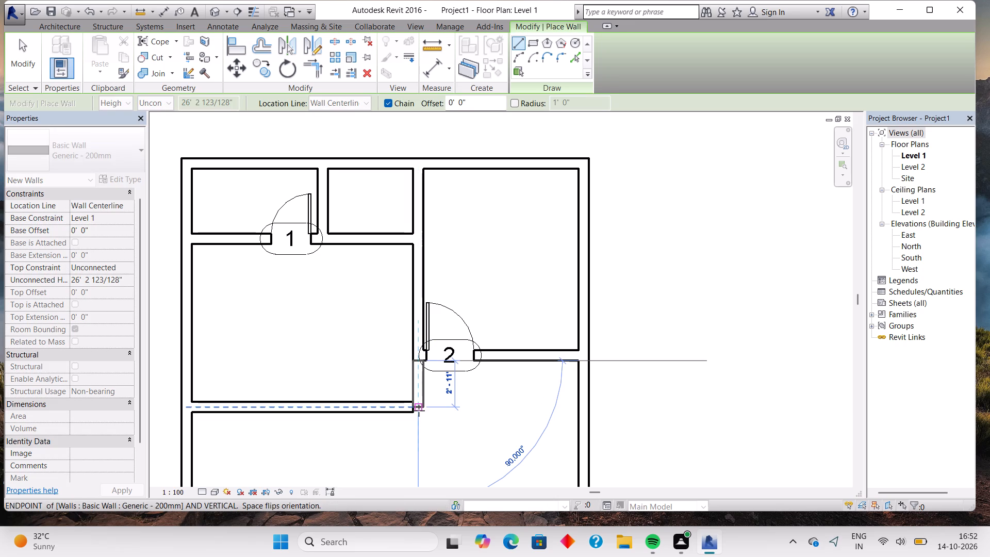
pyautogui.click(419, 411)
pyautogui.press('Escape')
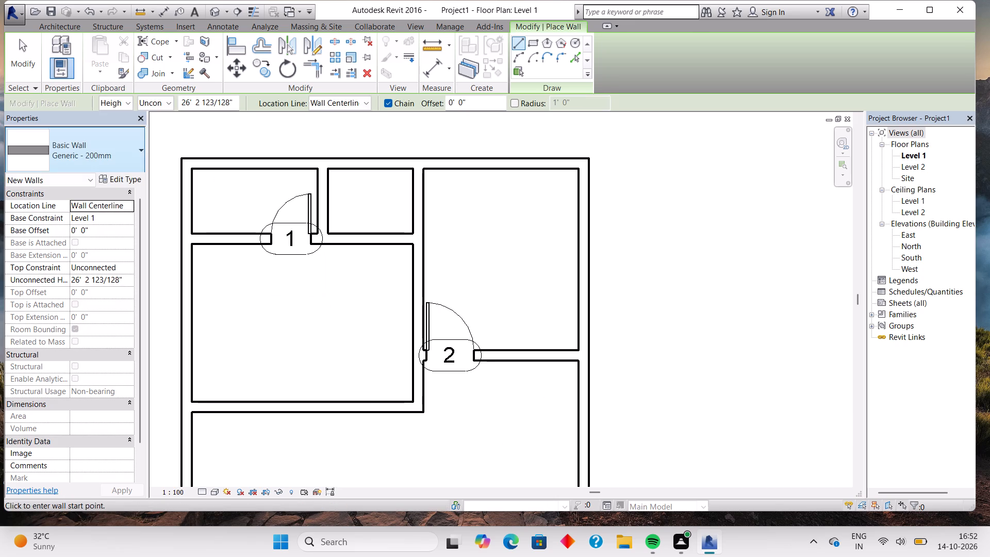
# Place a flipped 0813 x 2134mm M_Single-Flush door in the new short connecting wall, swinging into the middle-left room.
pyautogui.click(75, 29)
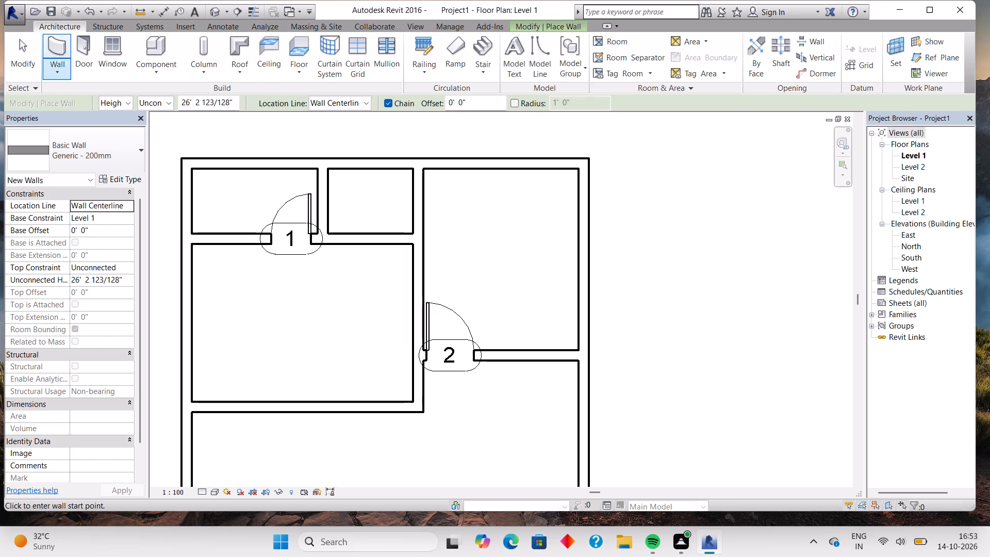
pyautogui.click(78, 53)
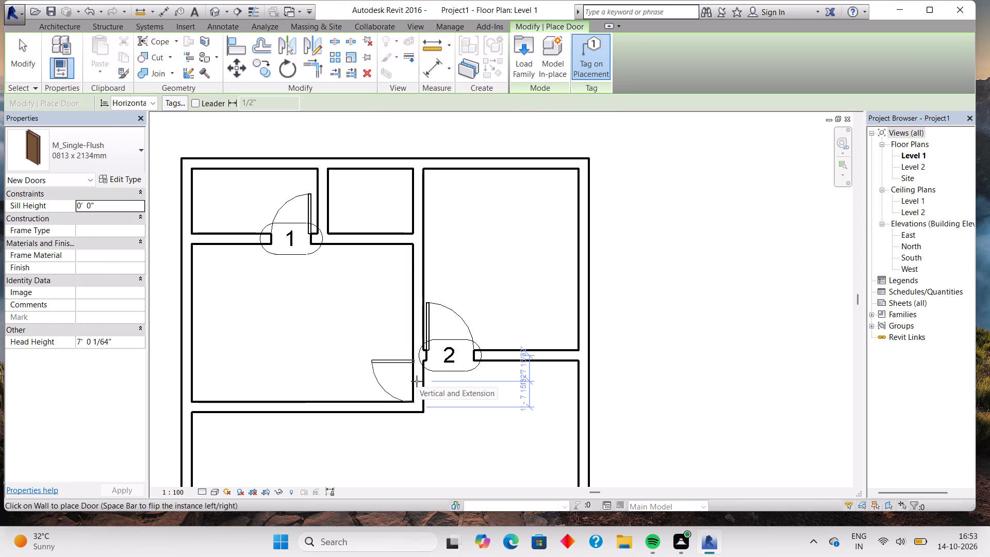
pyautogui.press('space')
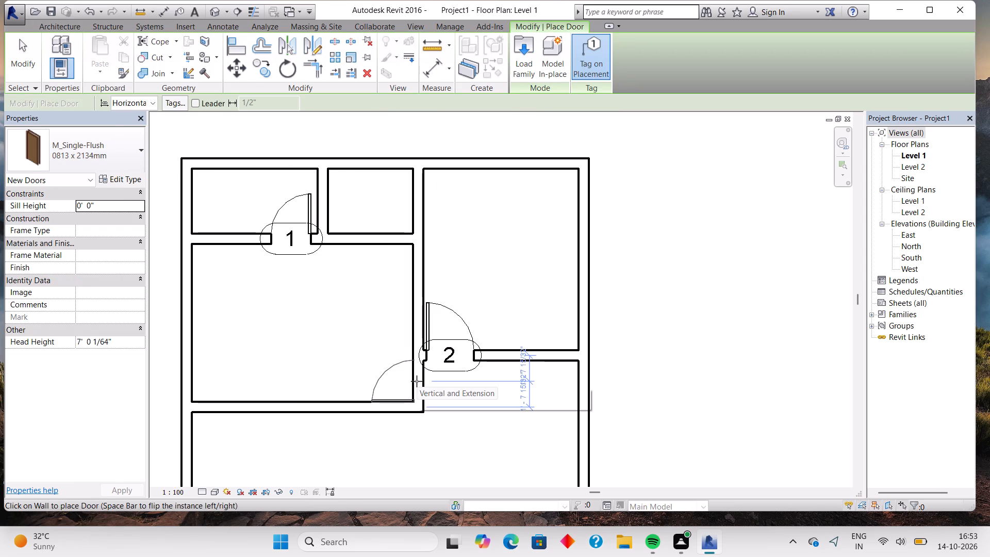
pyautogui.click(417, 381)
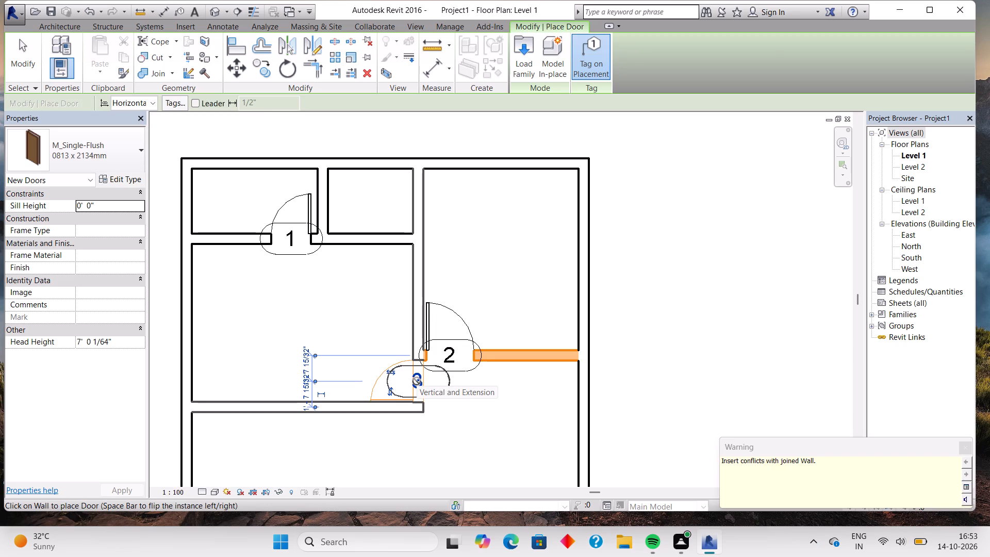
pyautogui.press('1')
pyautogui.press('space')
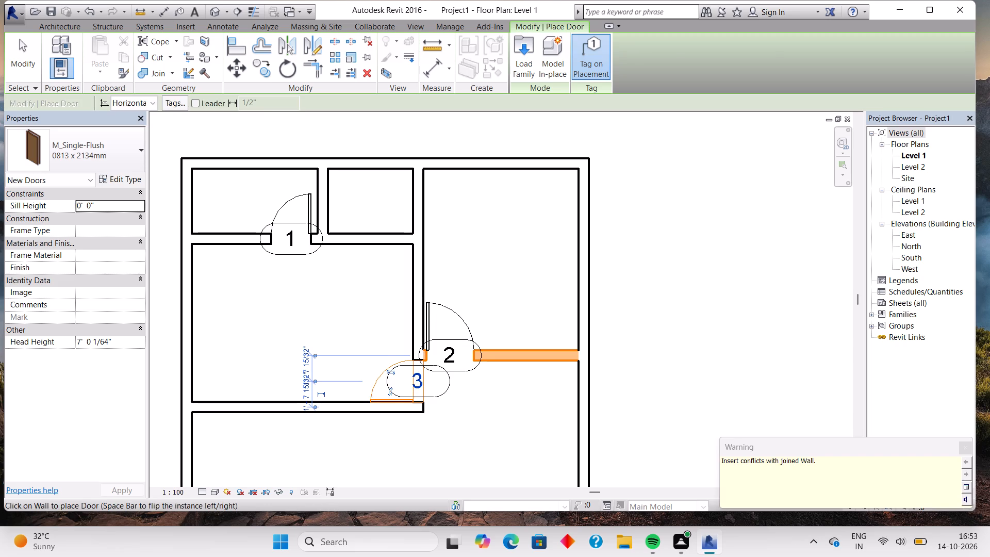
pyautogui.click(669, 396)
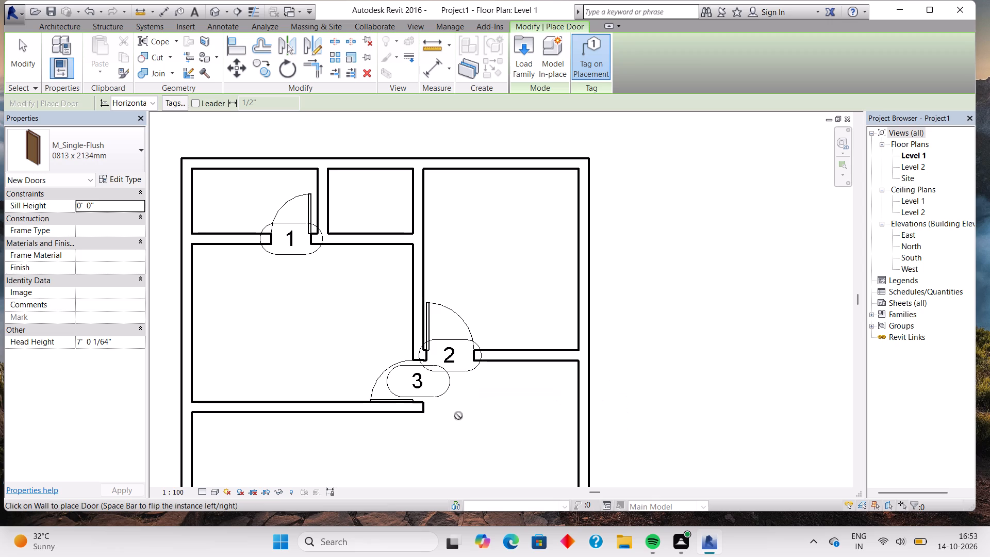
# Look over the floor plan from the upper rooms down to the large open area at the bottom.
pyautogui.scroll(-3, 458, 416)
pyautogui.scroll(3, 458, 416)
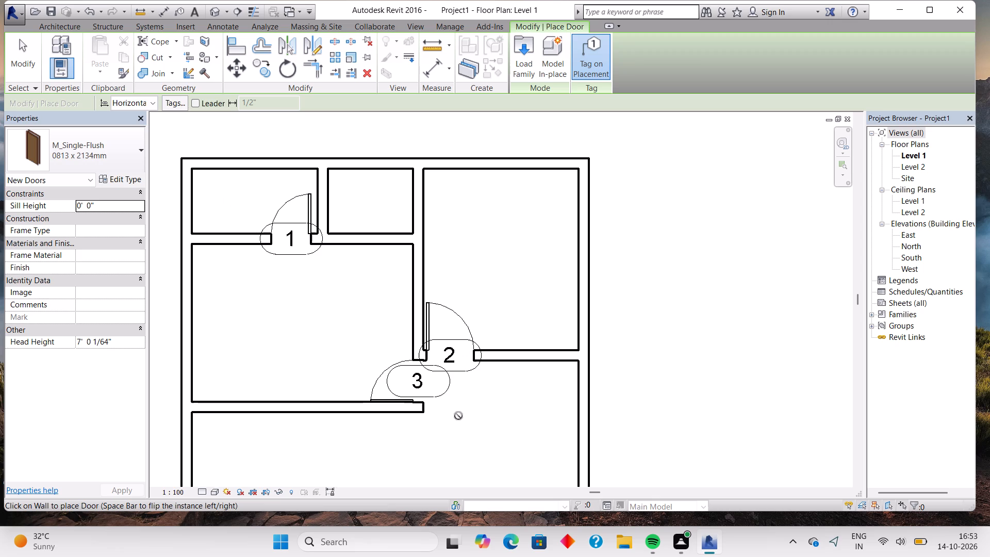
pyautogui.scroll(-1, 458, 416)
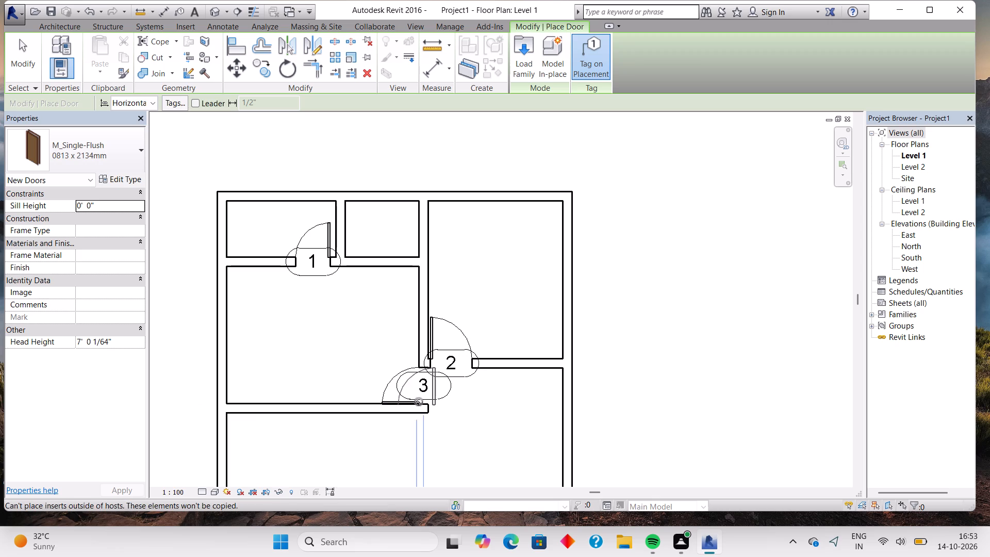
pyautogui.scroll(-1, 466, 415)
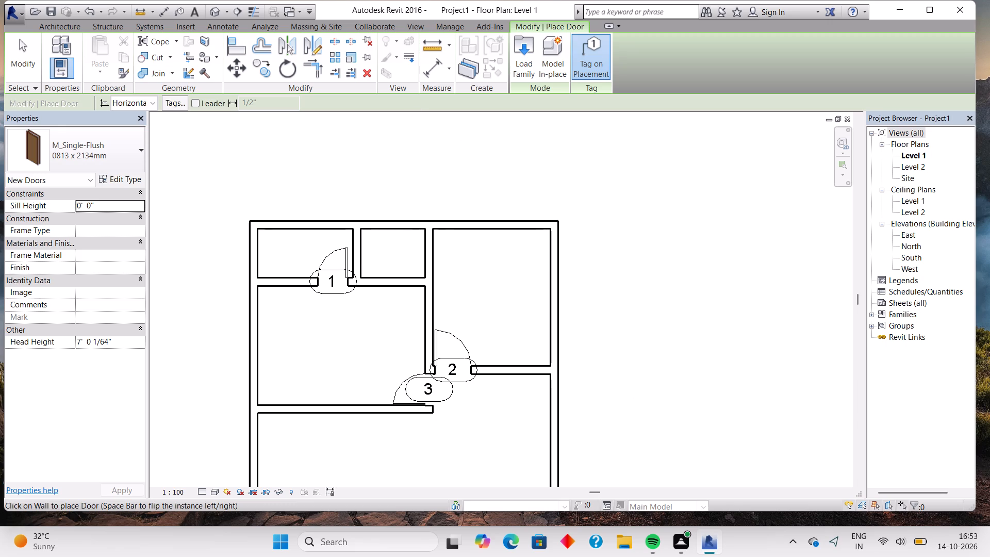
pyautogui.click(49, 28)
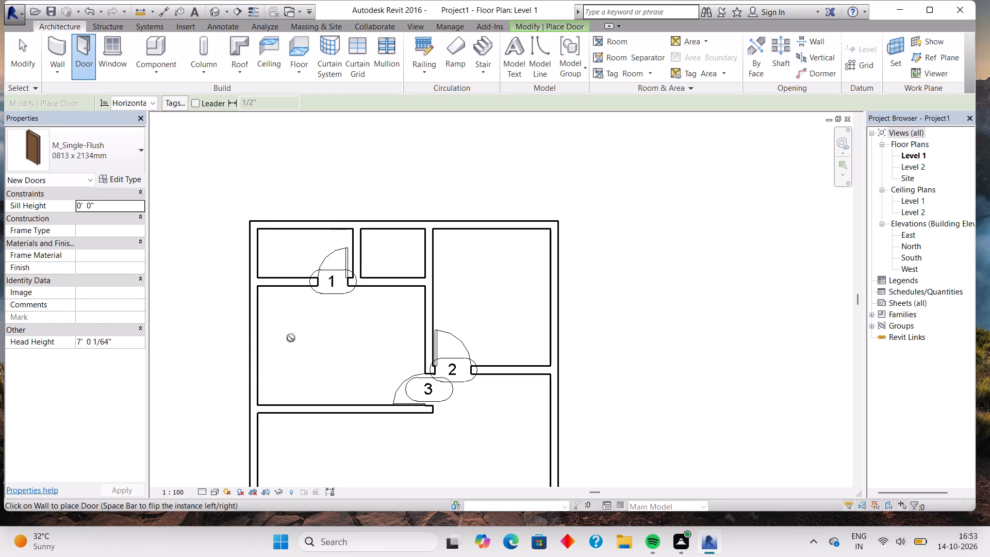
pyautogui.moveTo(372, 373); pyautogui.dragTo(358, 271, button='middle')
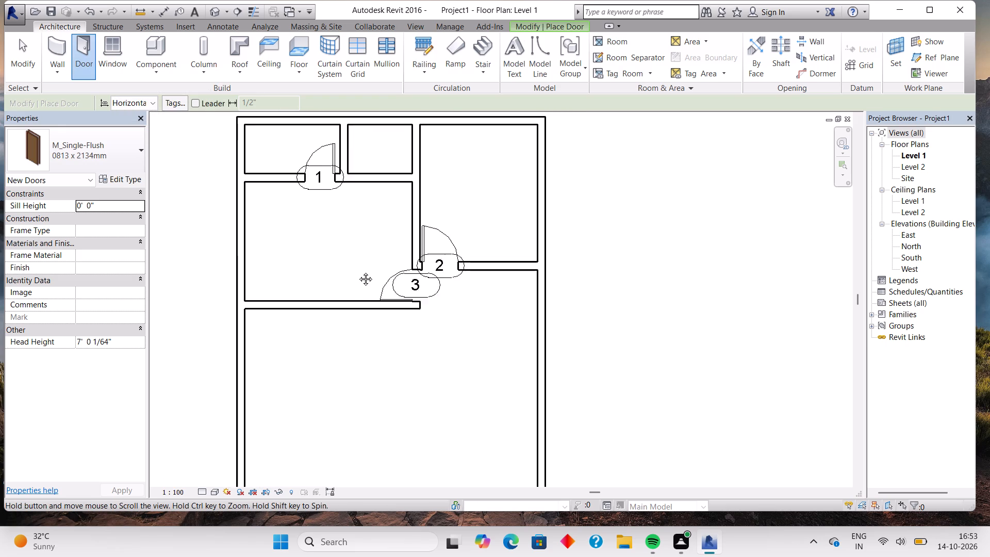
pyautogui.moveTo(358, 271); pyautogui.dragTo(375, 130, button='middle')
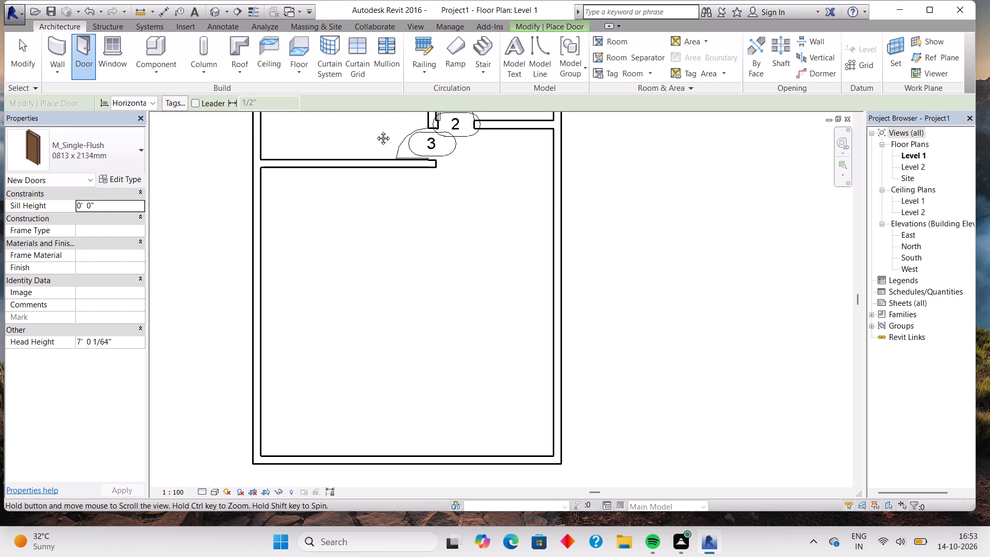
pyautogui.moveTo(375, 130); pyautogui.dragTo(370, 140, button='middle')
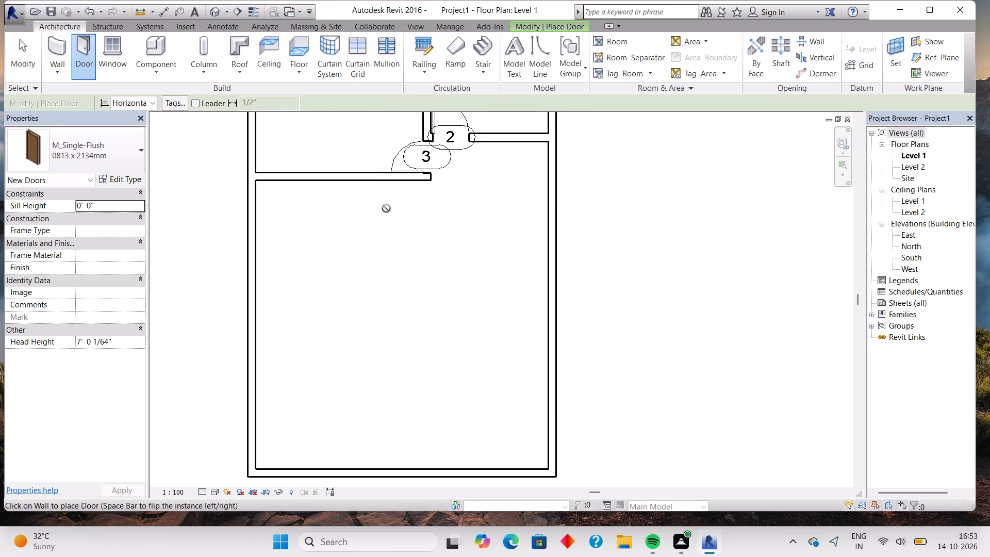
pyautogui.moveTo(392, 201); pyautogui.dragTo(412, 395, button='middle')
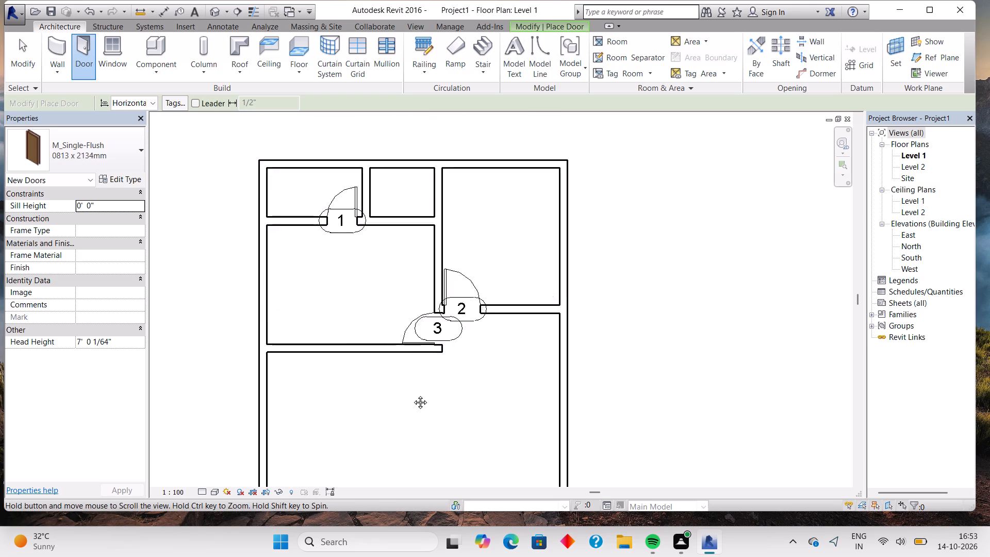
pyautogui.moveTo(412, 395); pyautogui.dragTo(411, 177, button='middle')
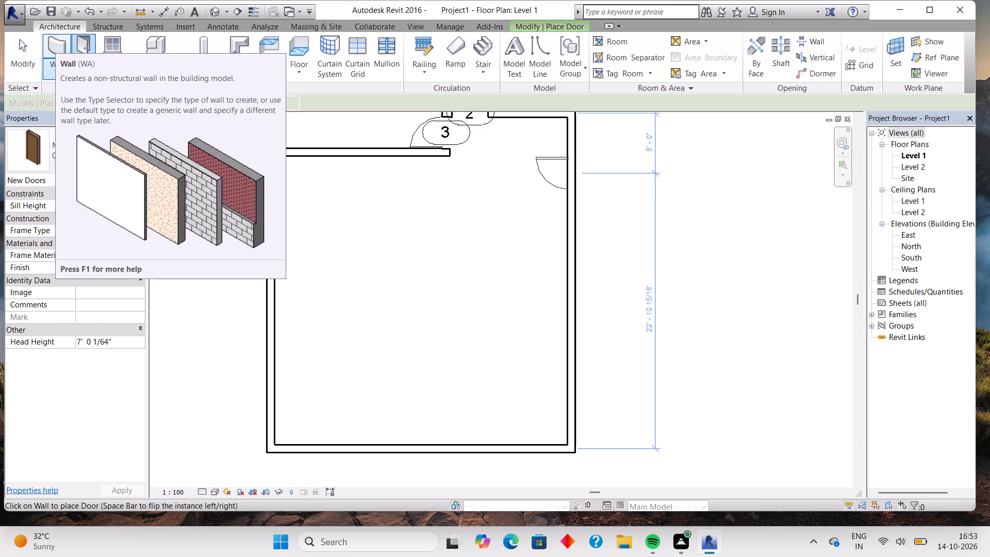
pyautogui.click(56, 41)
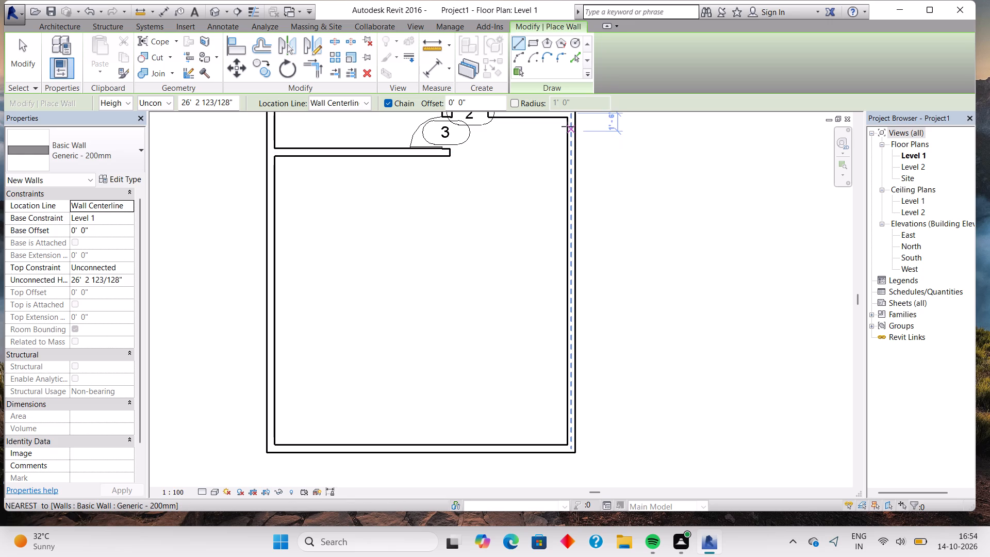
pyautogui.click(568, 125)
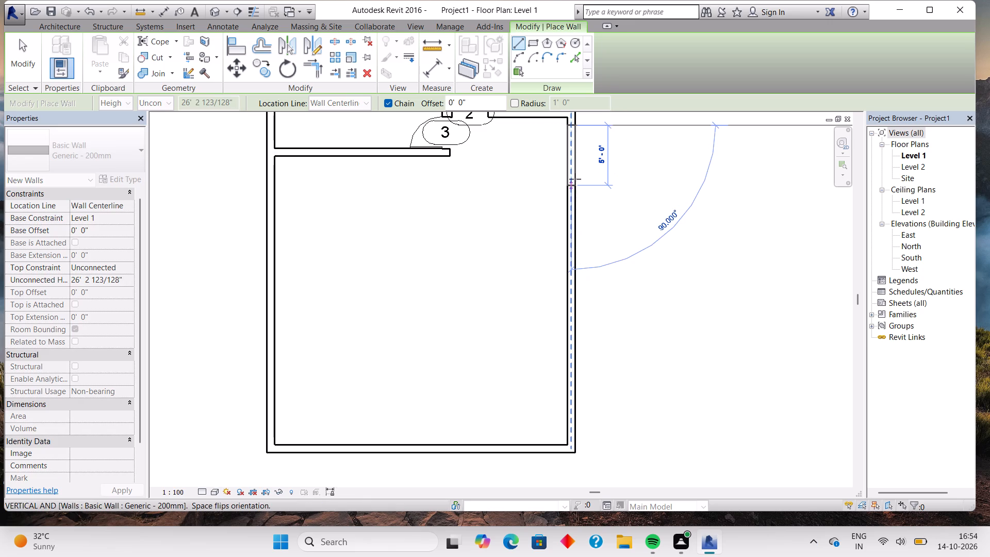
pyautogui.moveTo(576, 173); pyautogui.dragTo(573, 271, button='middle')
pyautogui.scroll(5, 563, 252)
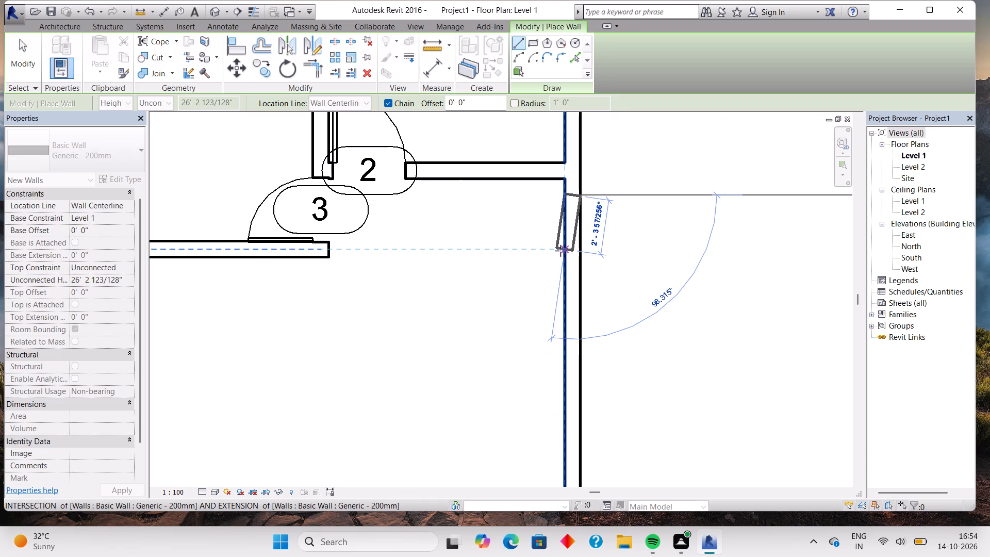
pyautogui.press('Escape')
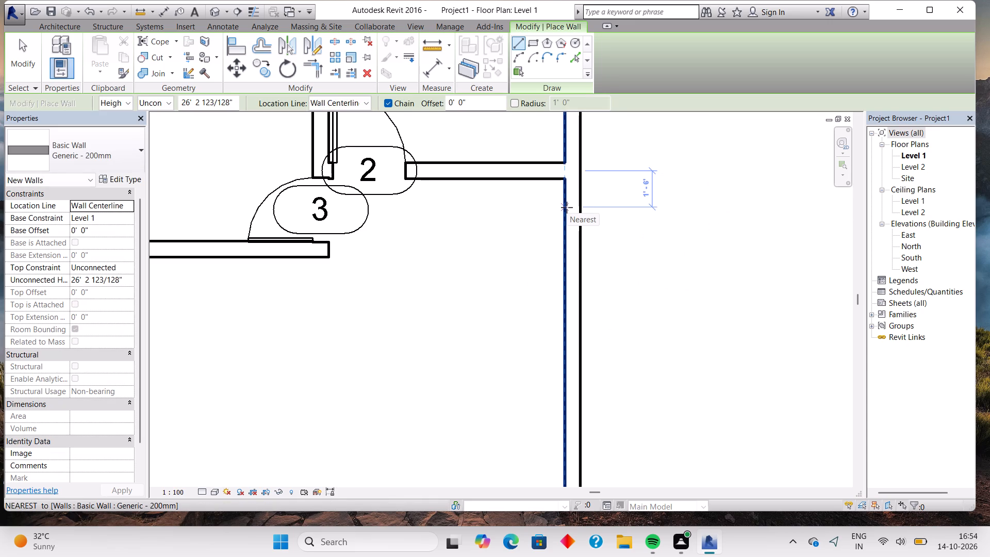
# Using Finish Face: Exterior, draw walls below the upper-right room: 4' down the right exterior wall, 6' 4" inward, and back up to the partition.
pyautogui.click(331, 99)
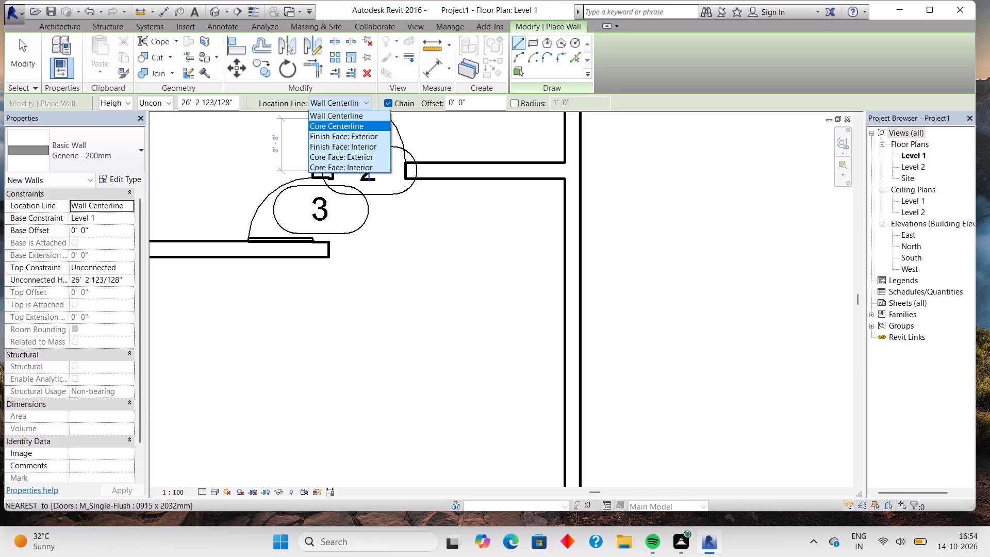
pyautogui.click(341, 133)
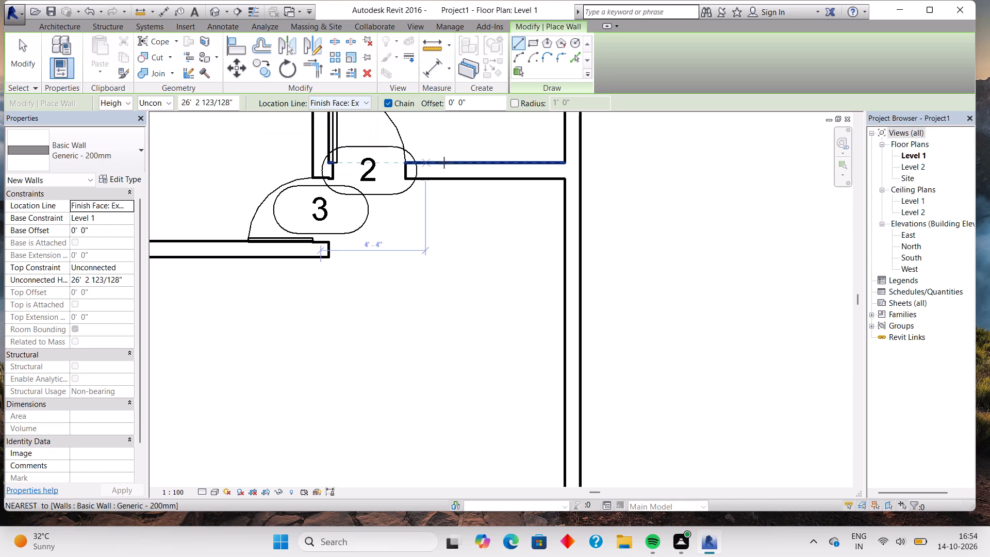
pyautogui.click(571, 177)
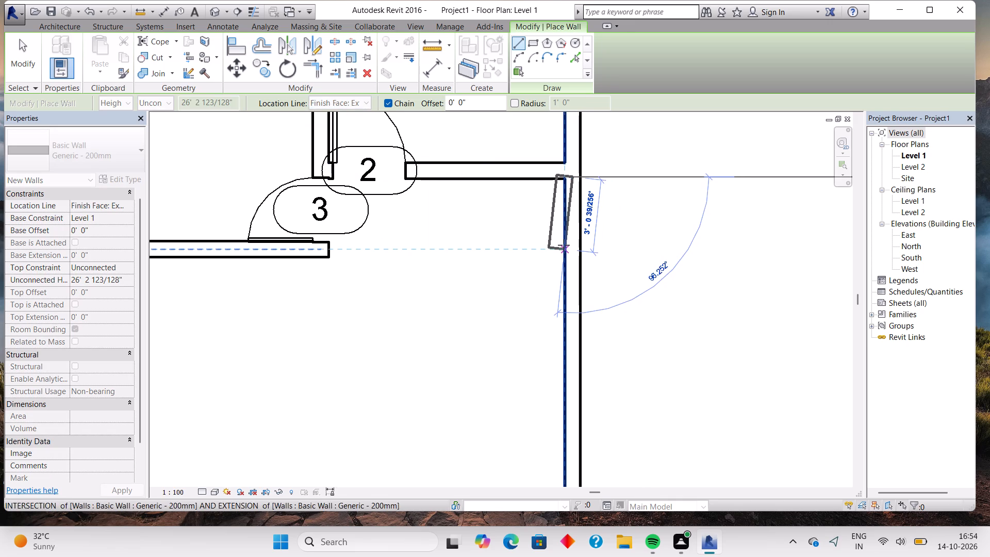
pyautogui.press('Escape')
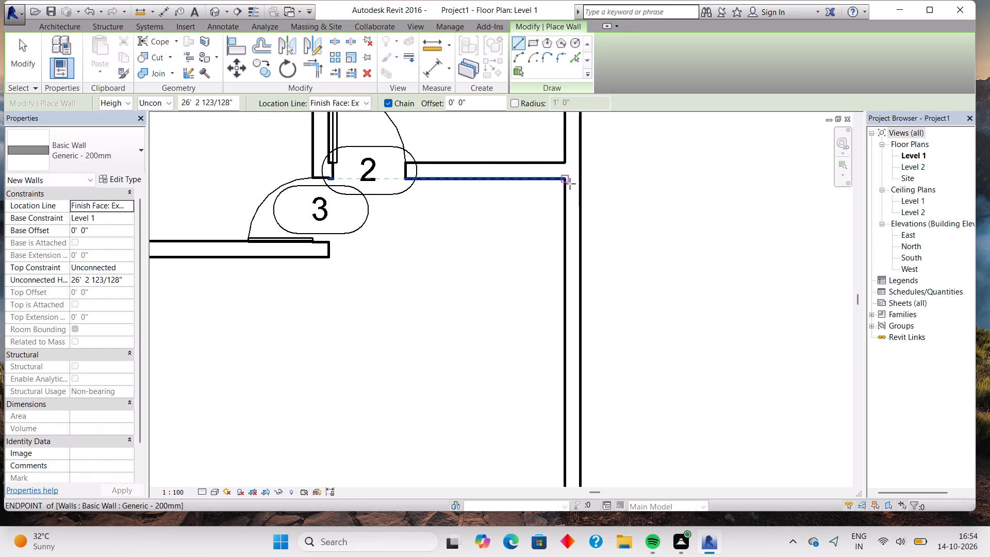
pyautogui.click(570, 184)
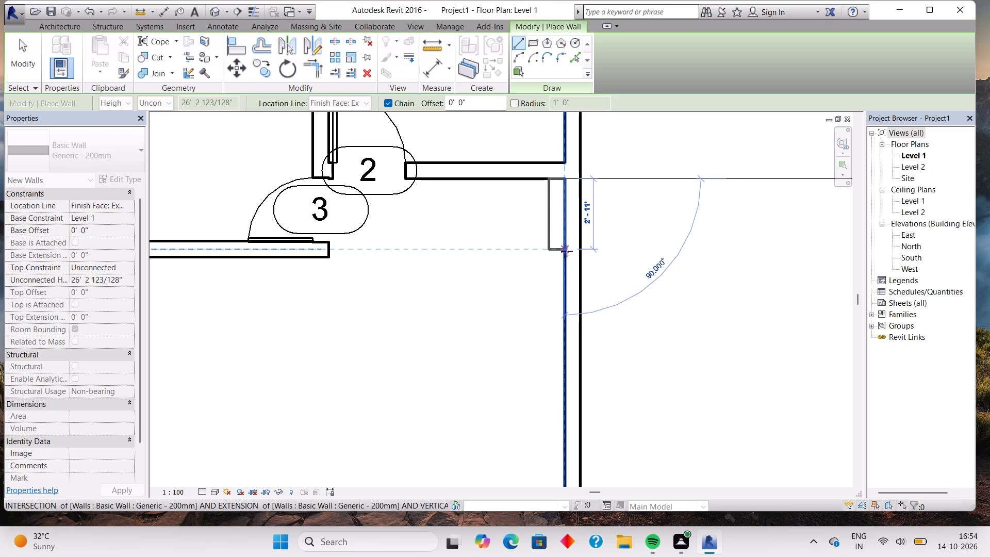
pyautogui.press('Escape')
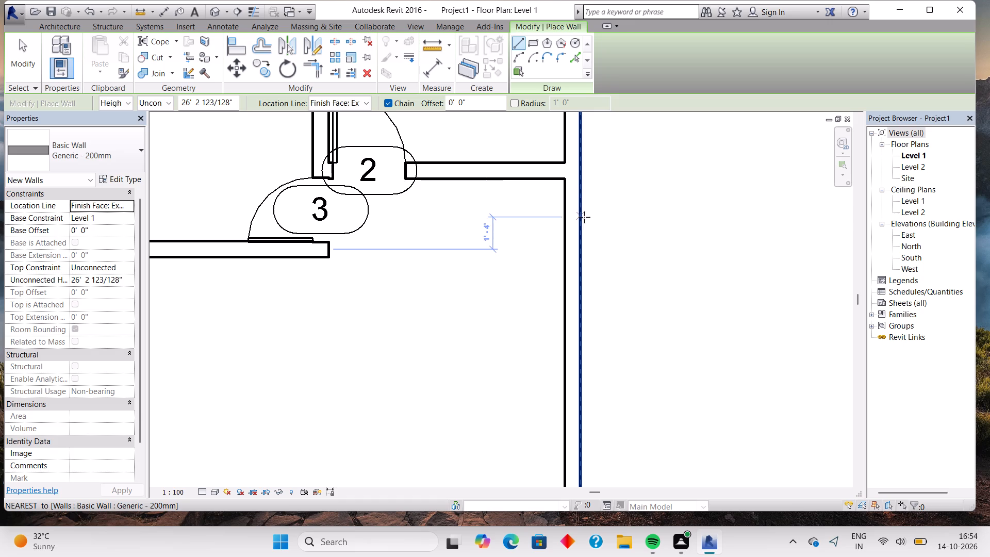
pyautogui.click(572, 181)
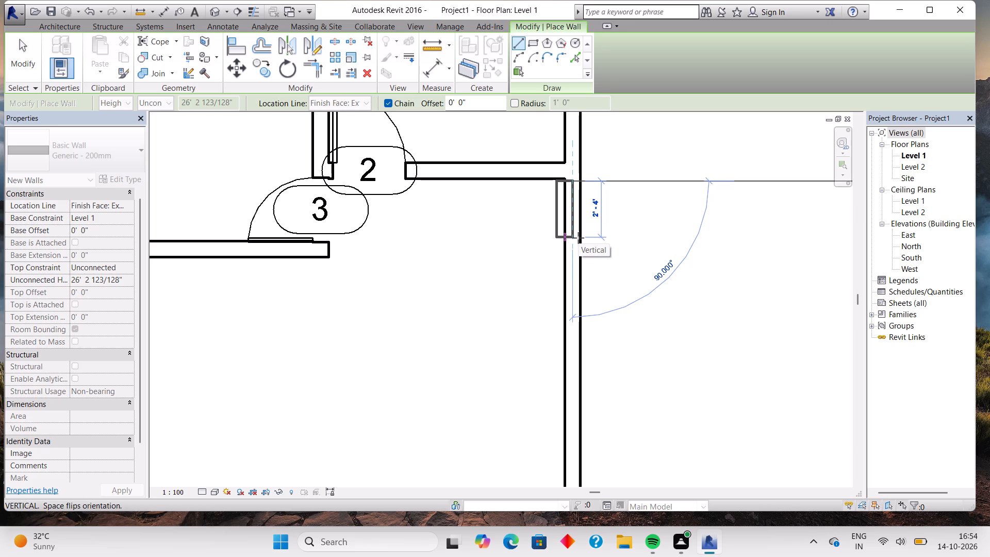
pyautogui.press('4')
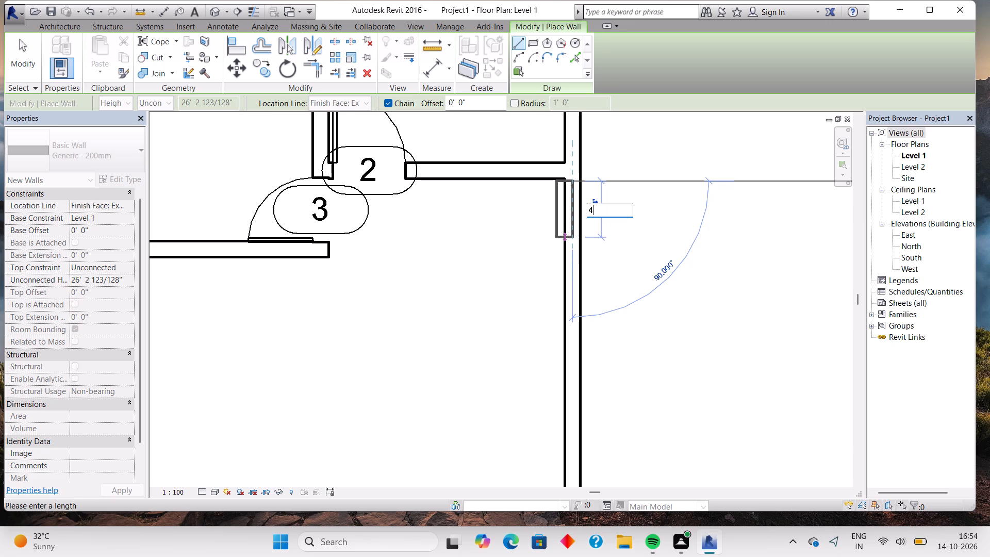
pyautogui.press('Return')
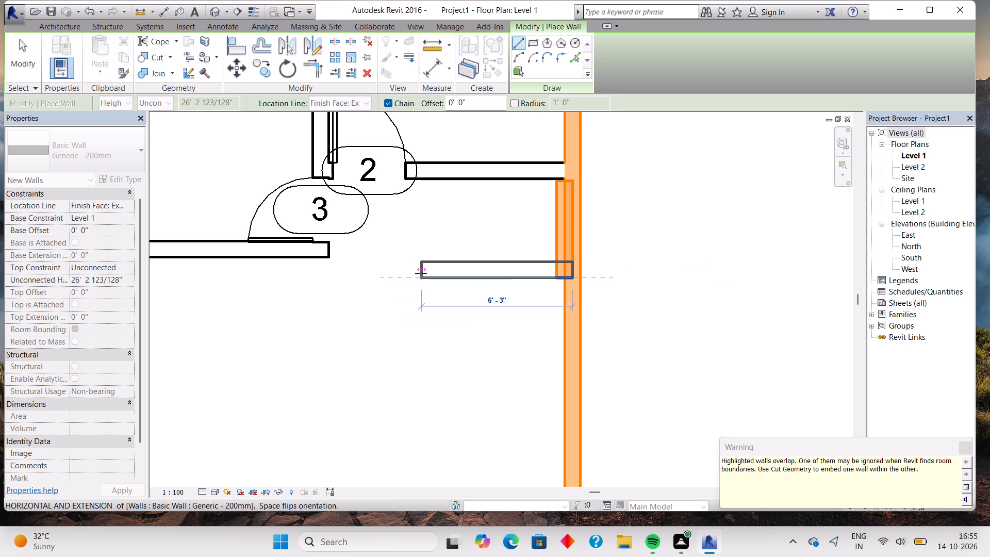
pyautogui.write("6'")
pyautogui.press('4')
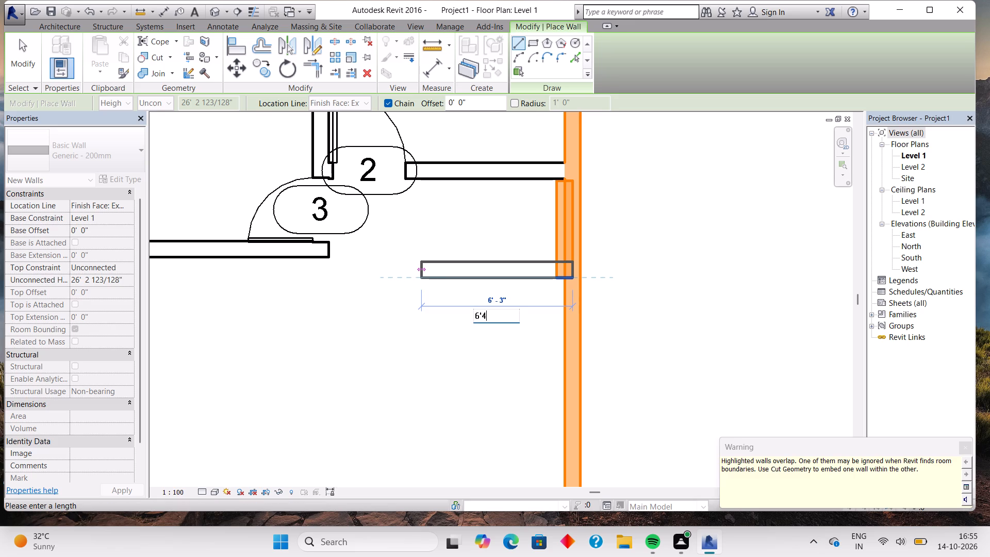
pyautogui.press('Return')
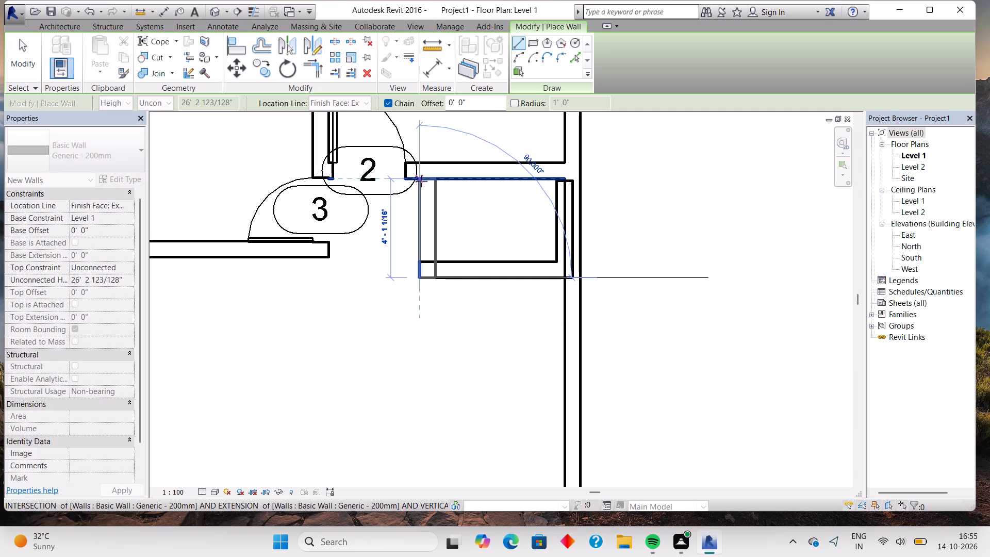
pyautogui.click(421, 181)
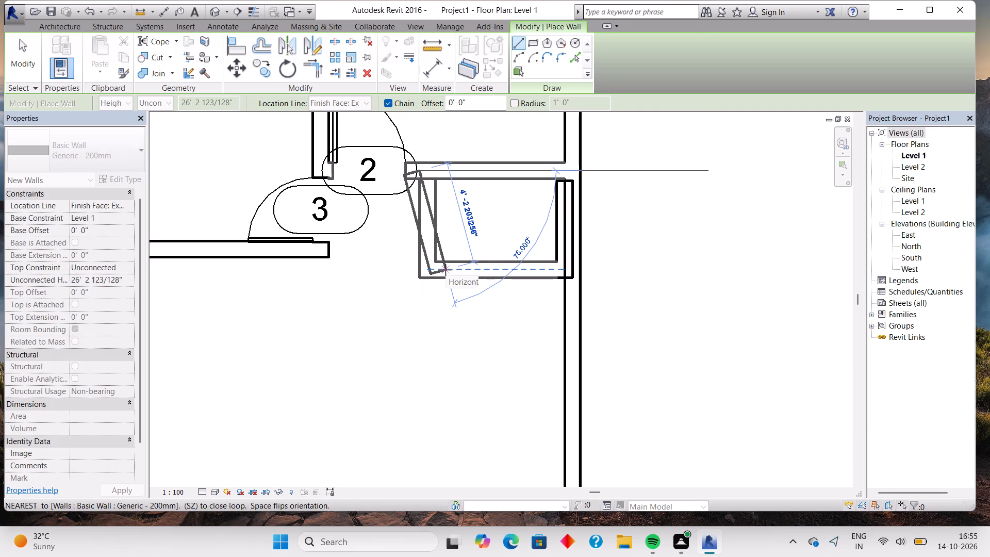
pyautogui.press('Escape')
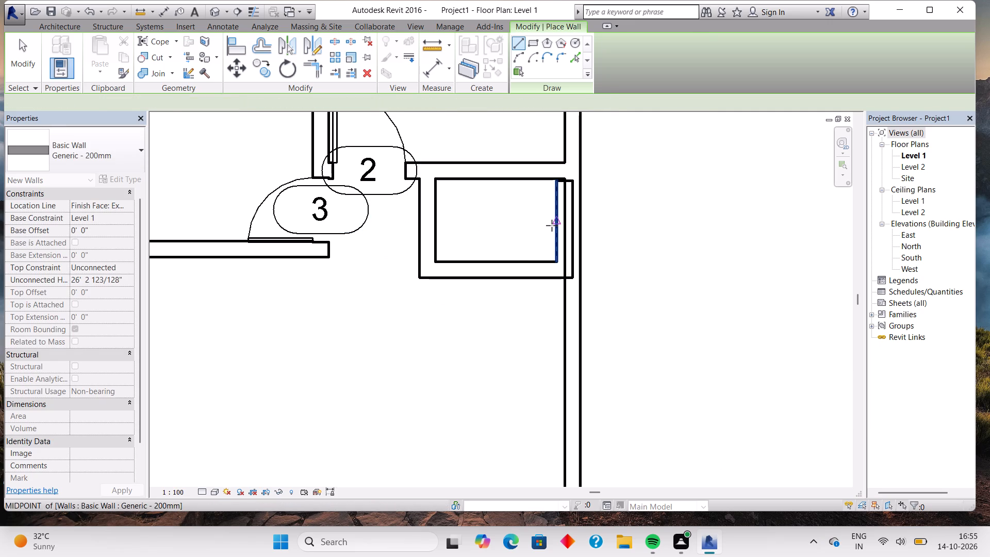
# Delete the overlapping short wall drawn along the right exterior wall in the small room below the upper-right room.
pyautogui.click(552, 225)
pyautogui.press('Escape')
pyautogui.click(552, 225)
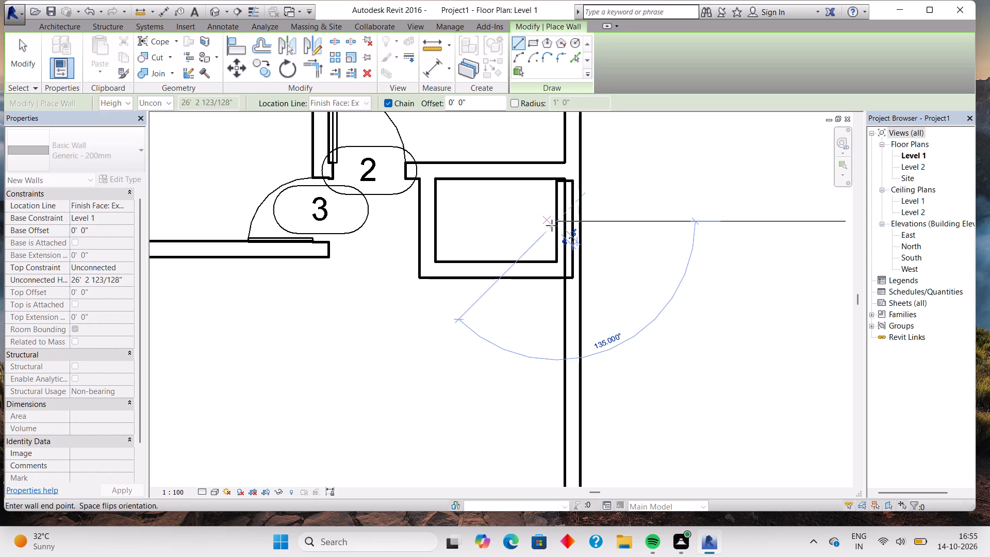
pyautogui.press('Escape')
pyautogui.press('Escape')
pyautogui.click(553, 227)
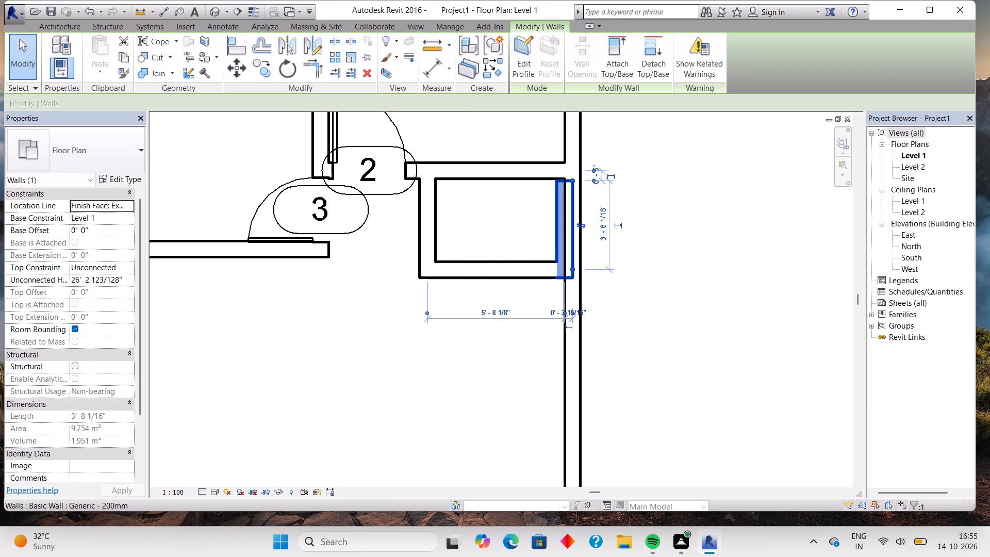
pyautogui.press('Delete')
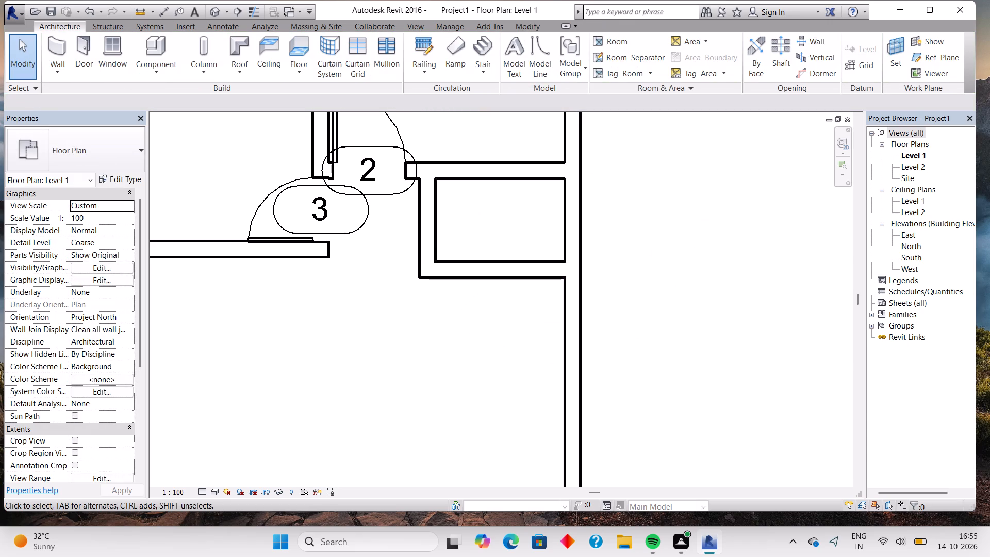
# Place a flipped M_Single-Flush 0762 x 2032mm door in the small room's left wall, swinging into the small room.
pyautogui.scroll(-1, 463, 321)
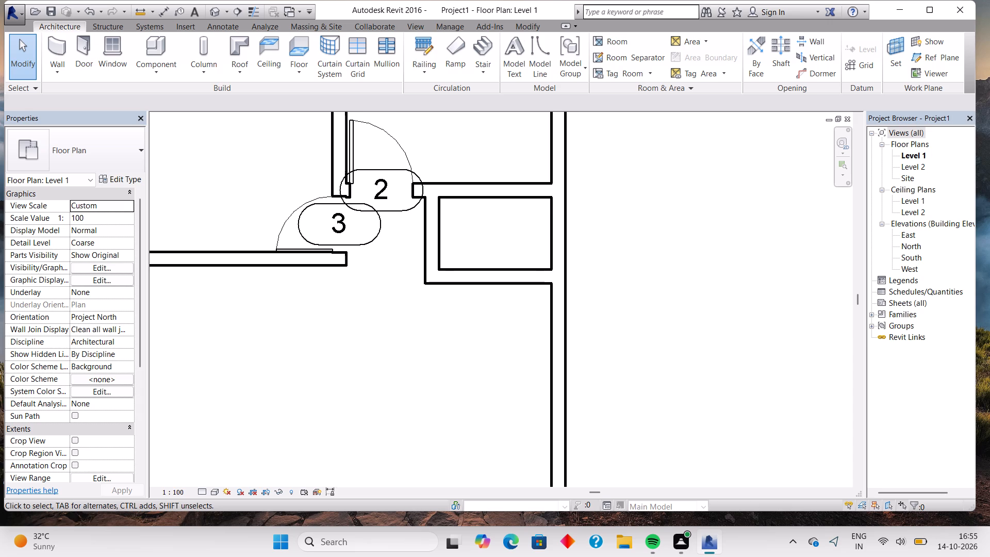
pyautogui.click(86, 48)
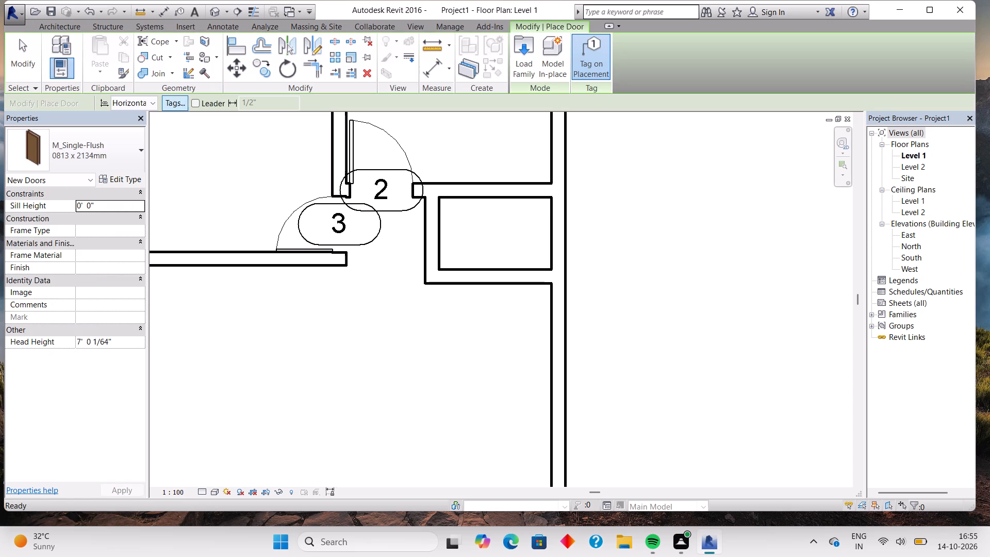
pyautogui.click(121, 145)
pyautogui.click(100, 219)
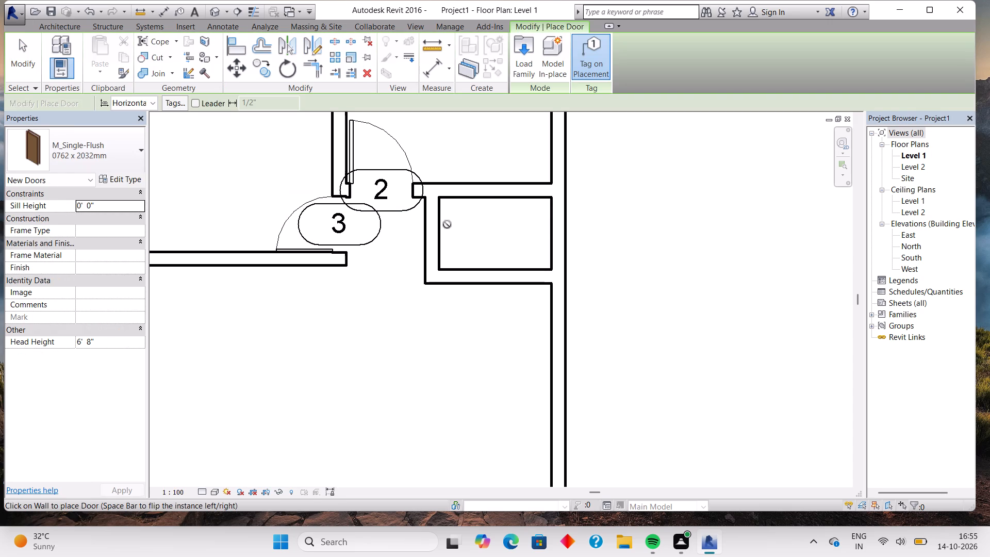
pyautogui.press('space')
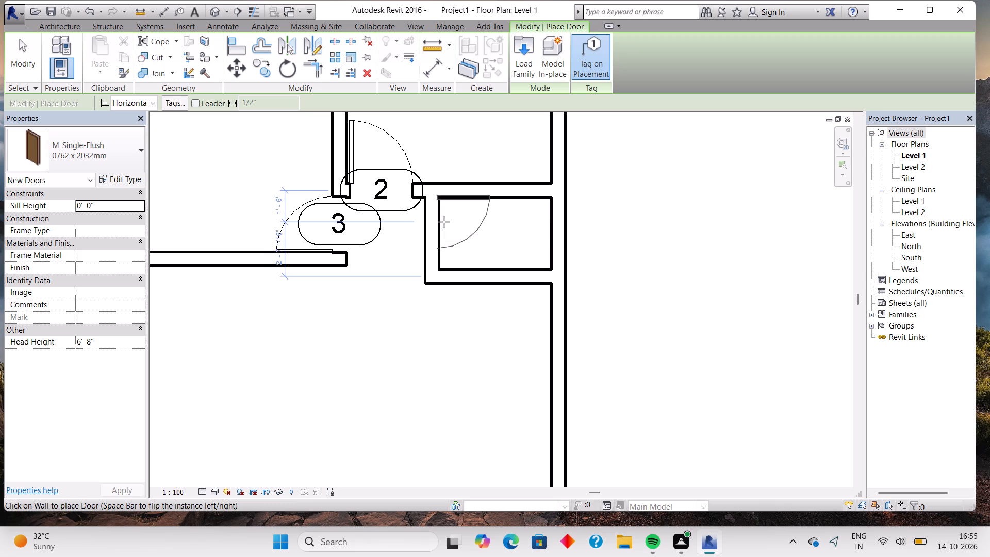
pyautogui.click(444, 222)
pyautogui.scroll(-3, 457, 295)
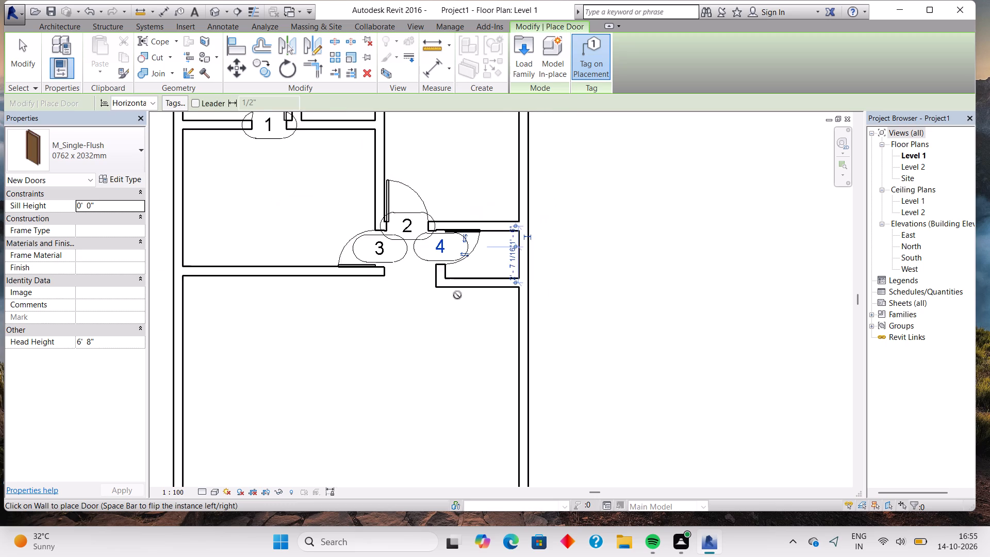
pyautogui.scroll(-2, 457, 295)
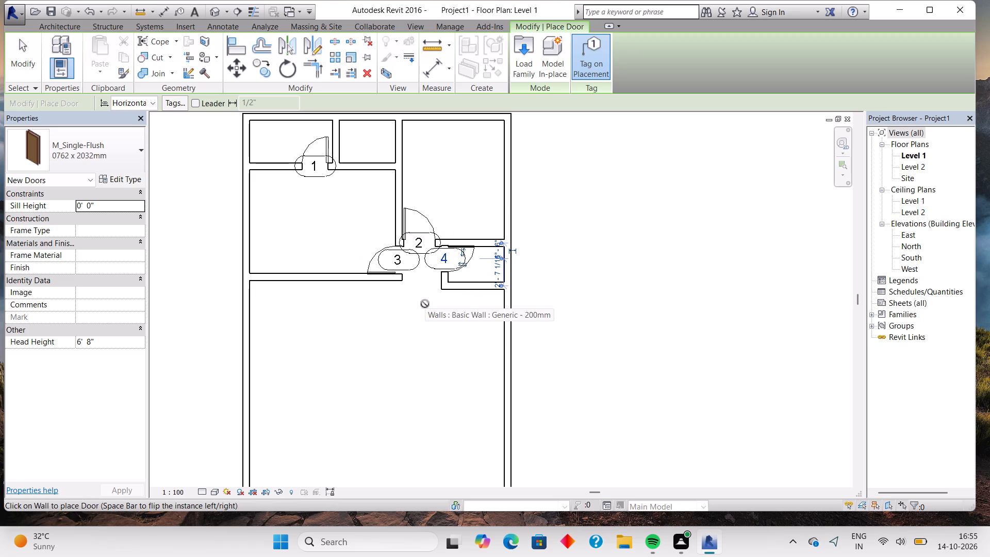
pyautogui.press('Escape')
pyautogui.press('Escape')
pyautogui.press('Escape')
# Measure the small room's inside width and depth between wall faces with the Aligned dimension, without placing the dimensions.
pyautogui.scroll(4, 439, 268)
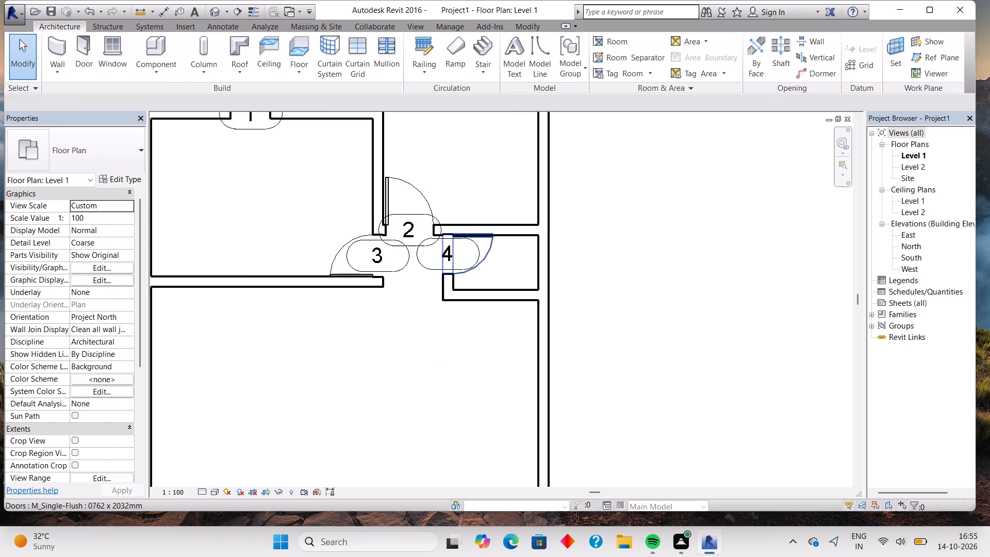
pyautogui.scroll(3, 439, 268)
pyautogui.moveTo(416, 314); pyautogui.dragTo(339, 320, button='middle')
pyautogui.scroll(1, 407, 315)
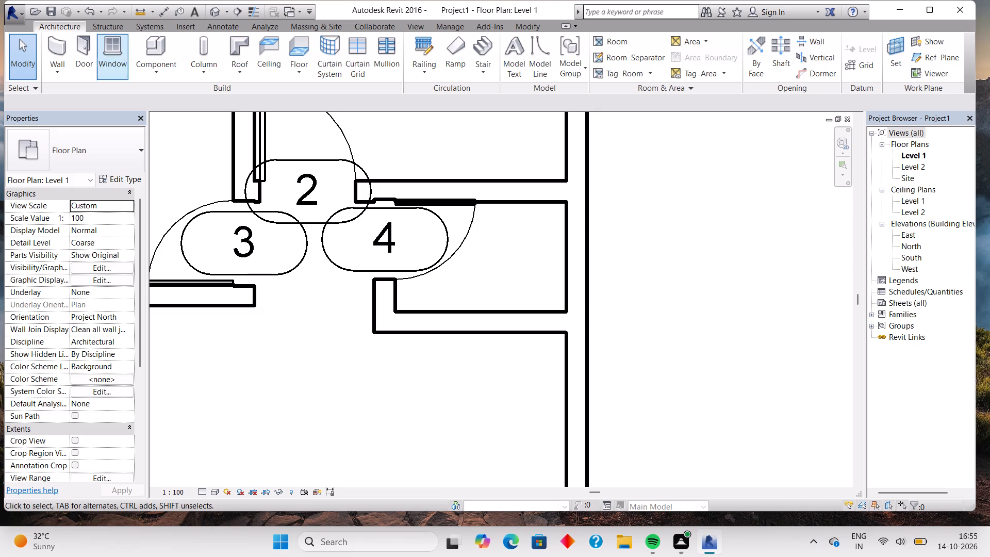
pyautogui.click(64, 45)
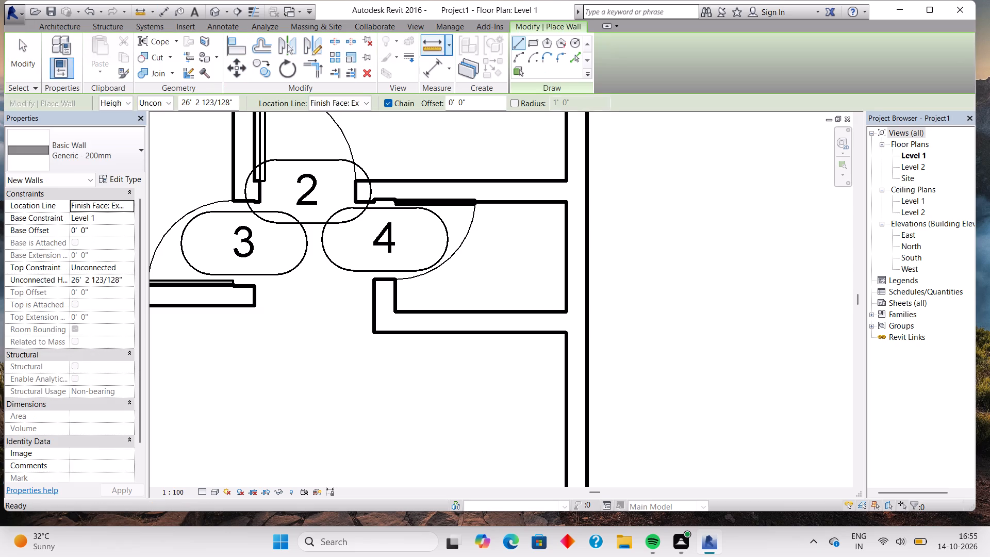
pyautogui.click(432, 71)
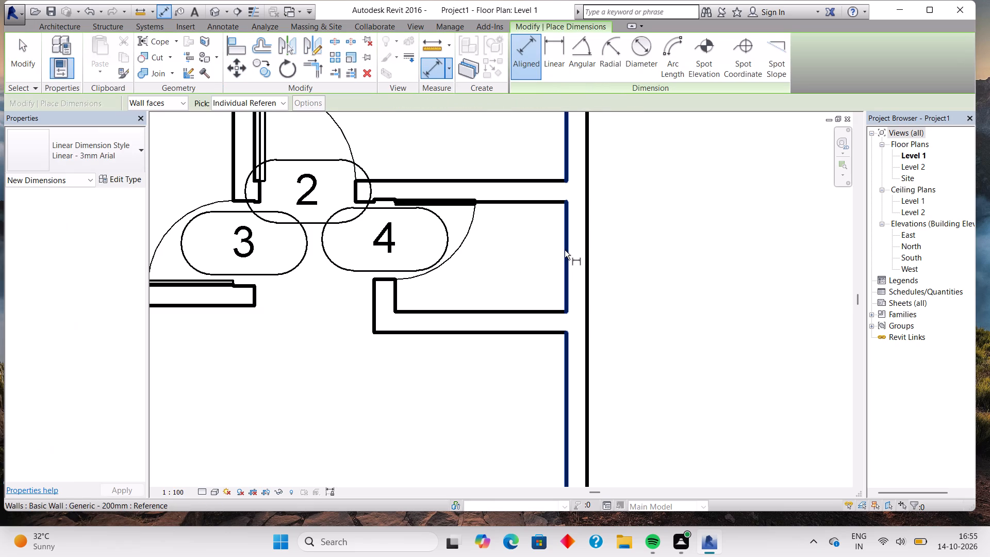
pyautogui.click(565, 250)
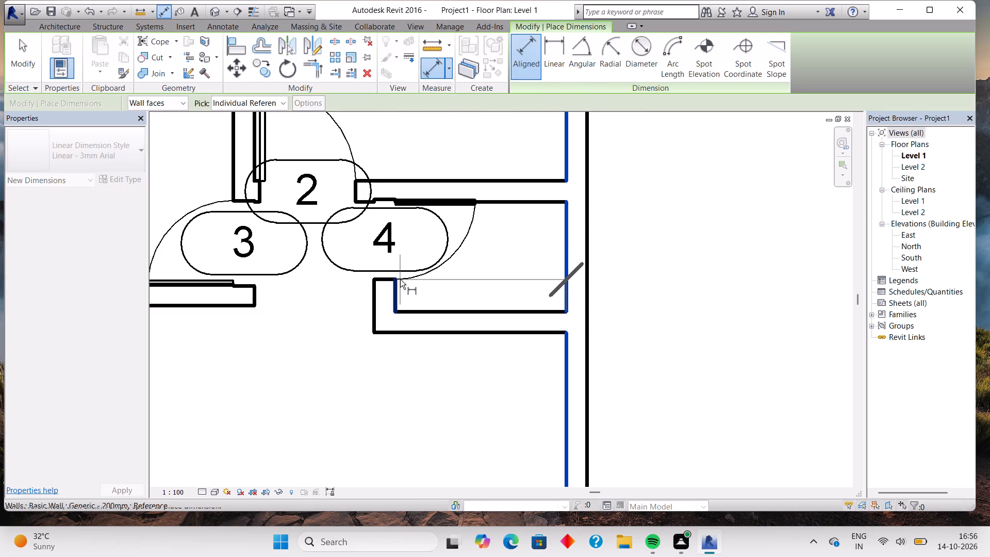
pyautogui.click(395, 278)
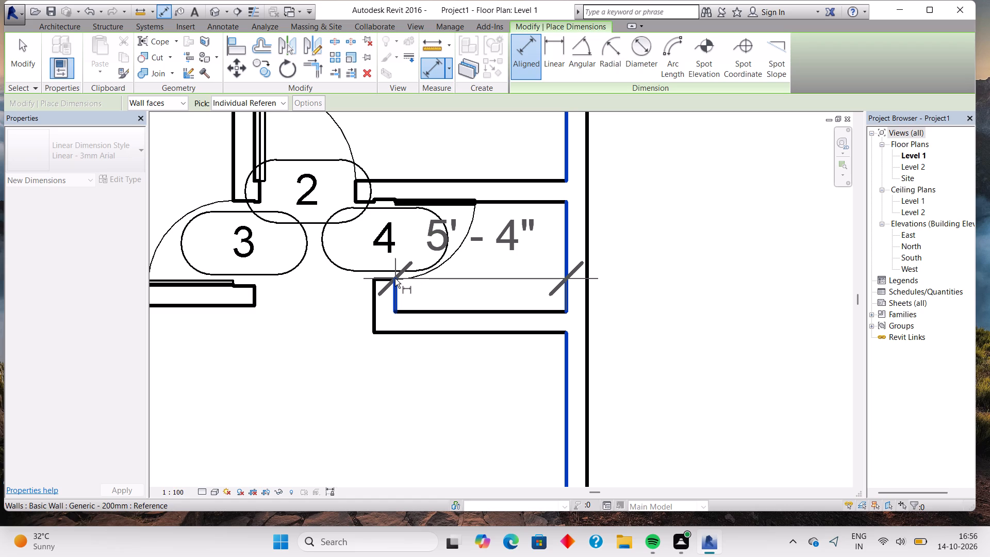
pyautogui.press('Escape')
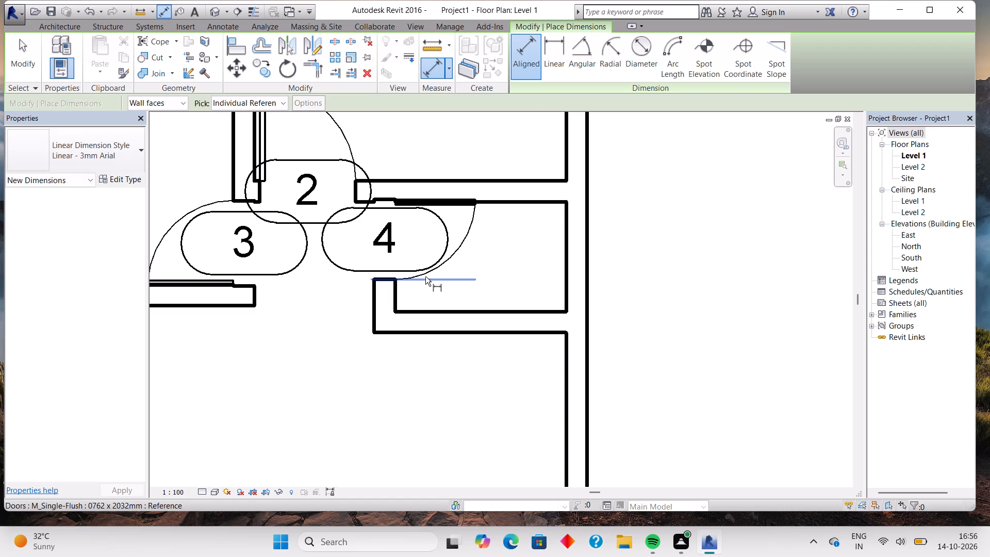
pyautogui.scroll(-2, 425, 276)
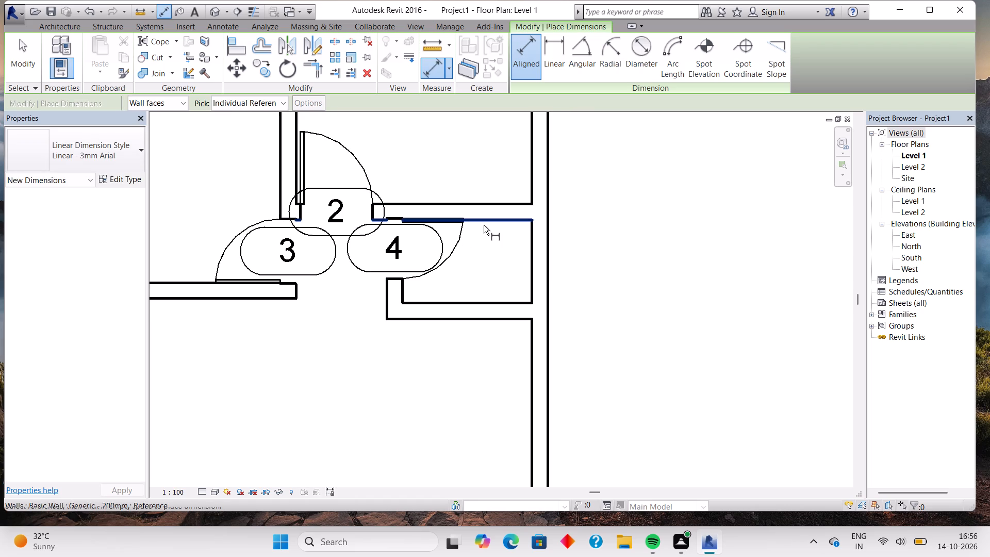
pyautogui.click(483, 222)
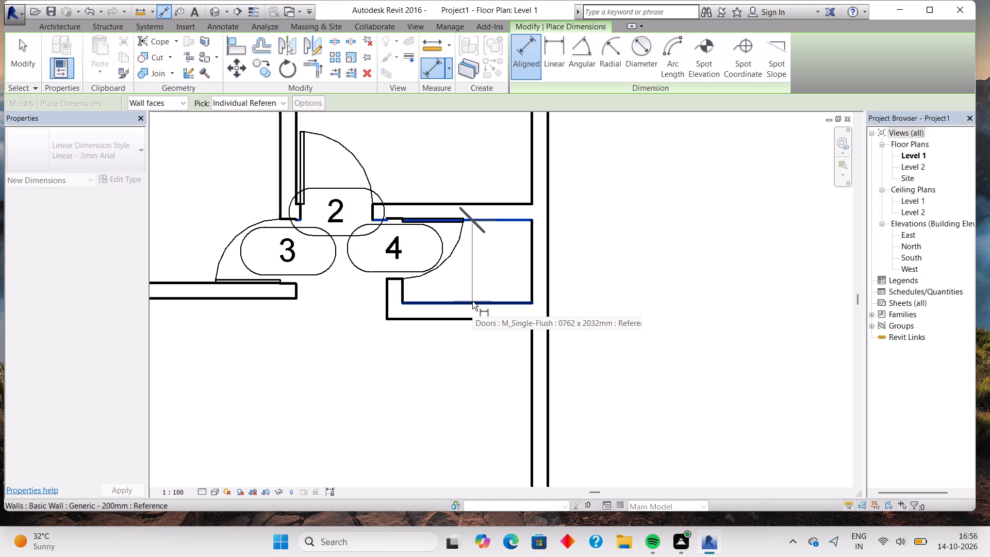
pyautogui.click(472, 301)
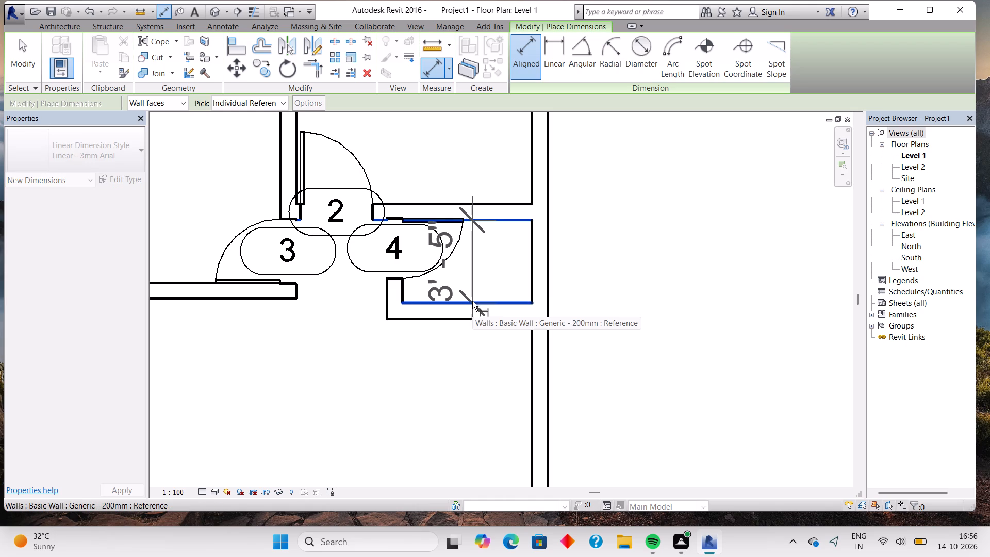
pyautogui.press('Escape')
pyautogui.scroll(-5, 378, 327)
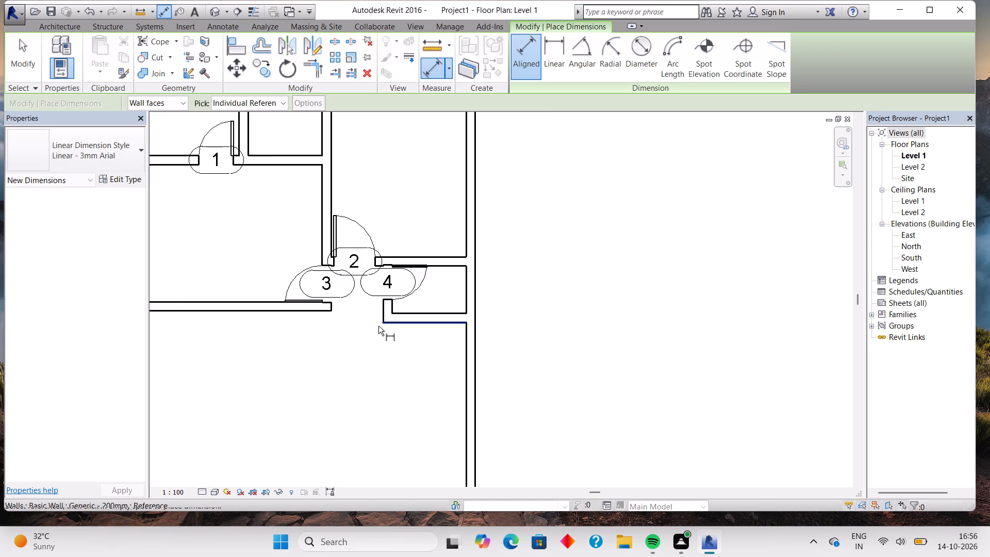
pyautogui.scroll(-3, 378, 326)
pyautogui.moveTo(355, 353); pyautogui.dragTo(449, 249, button='middle')
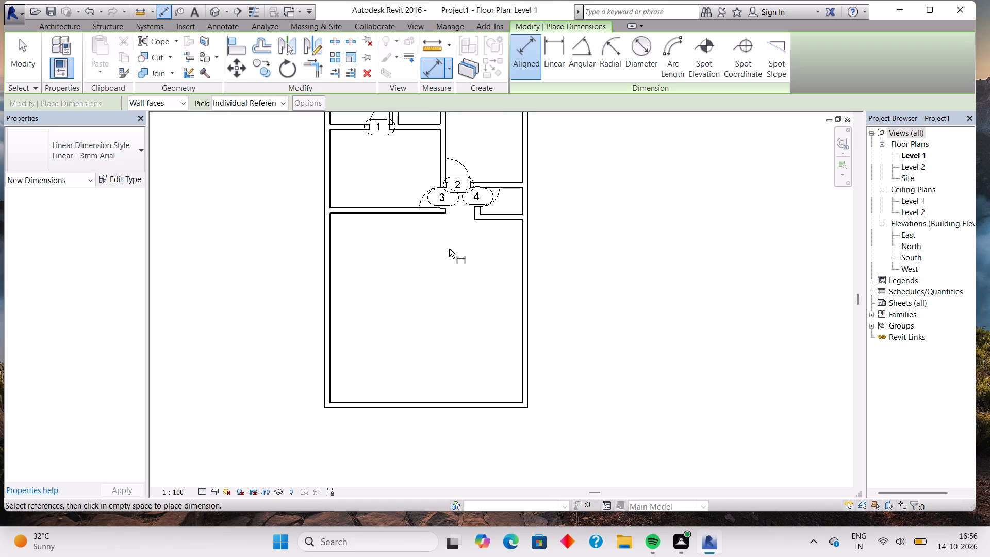
pyautogui.press('Escape')
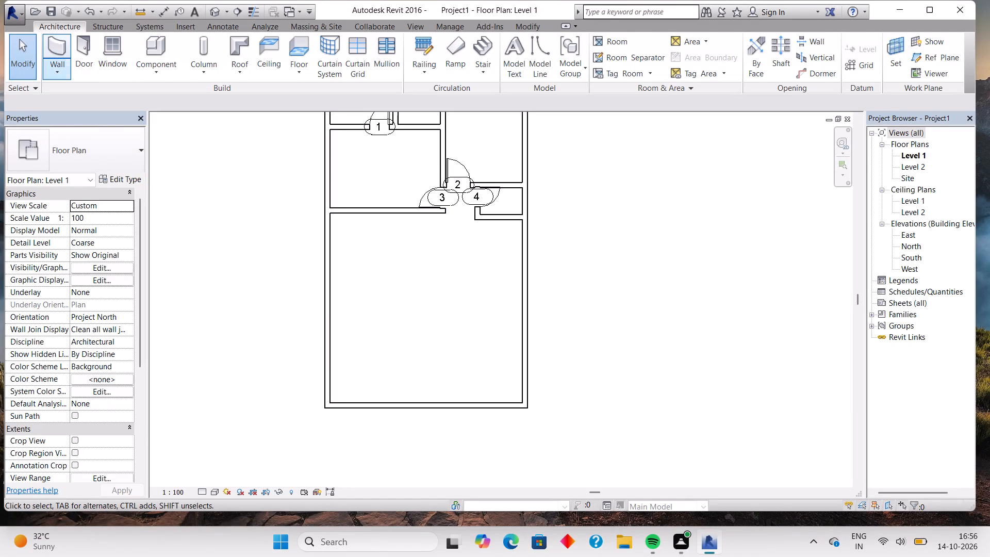
# Draw walls below the middle-left room: 15' down the left exterior wall, 12' inward, and back up to the partition.
pyautogui.click(53, 47)
pyautogui.click(327, 214)
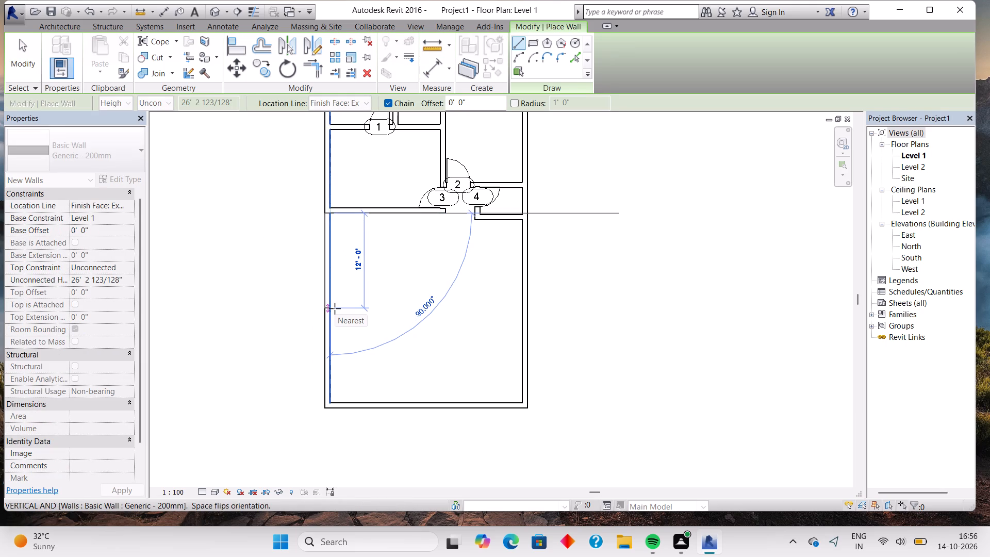
pyautogui.write('15')
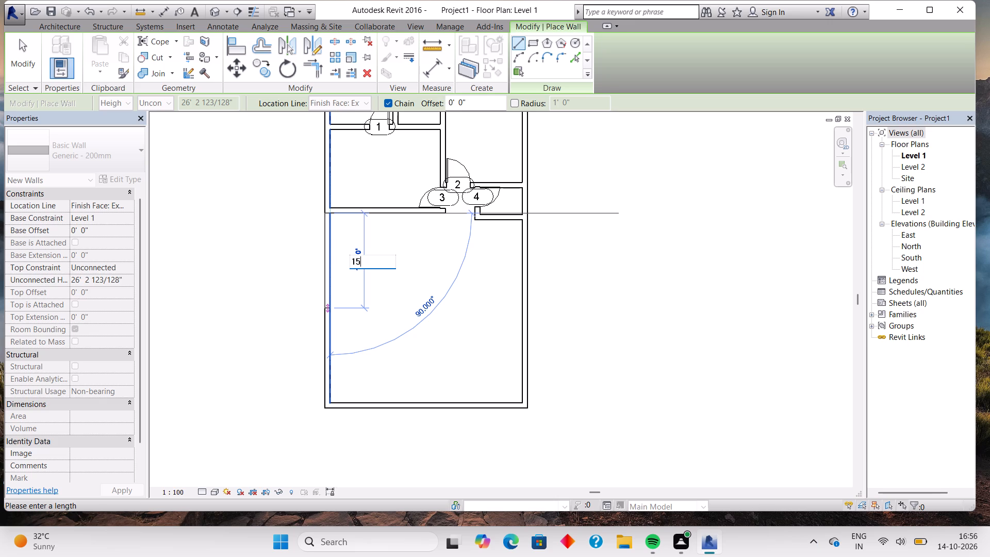
pyautogui.press('Return')
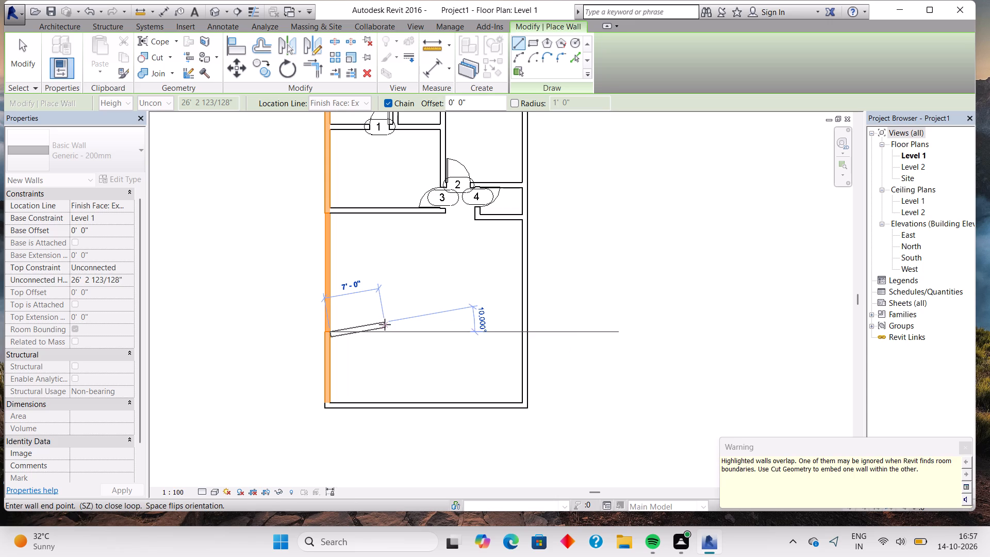
pyautogui.write('15')
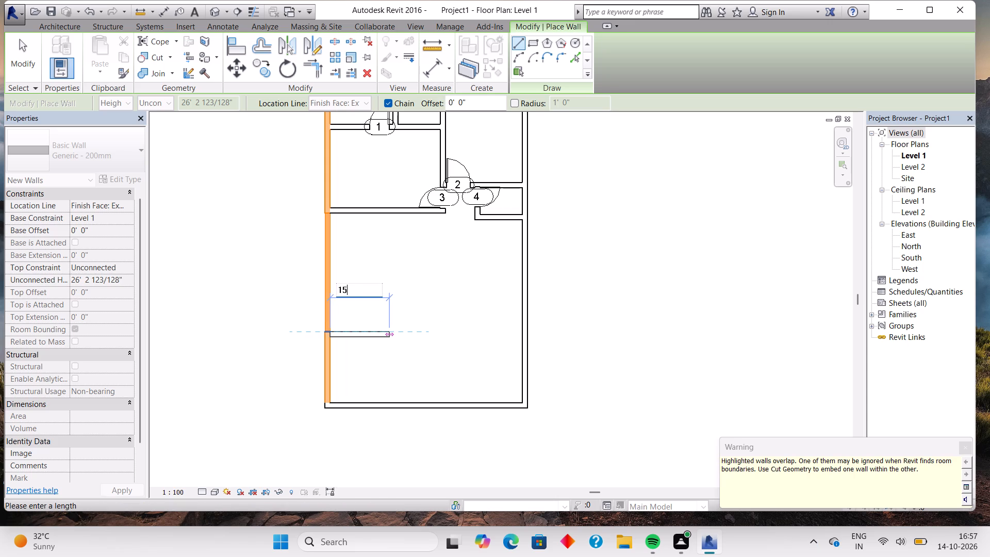
pyautogui.press('BackSpace')
pyautogui.press('2')
pyautogui.press('Return')
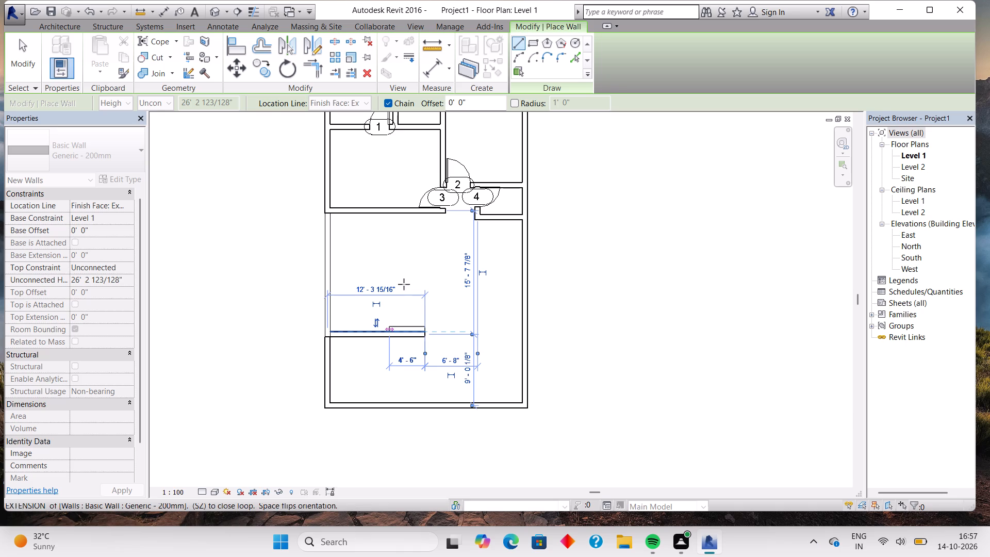
pyautogui.click(425, 219)
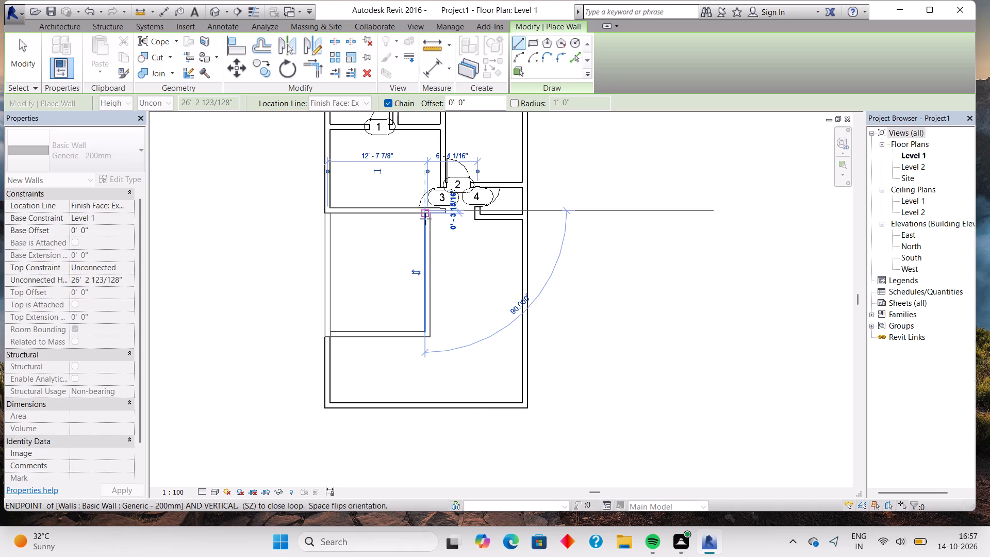
pyautogui.press('Escape')
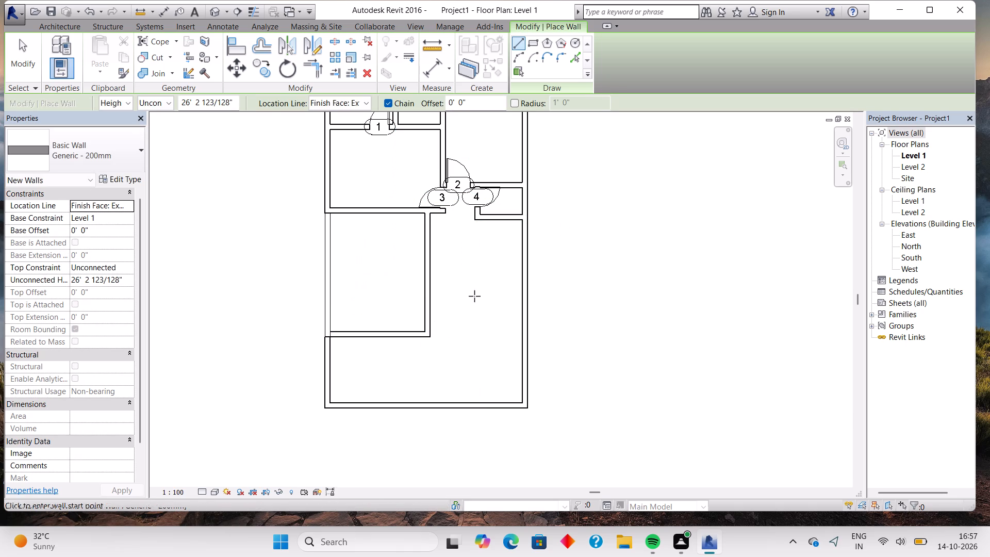
pyautogui.press('Escape')
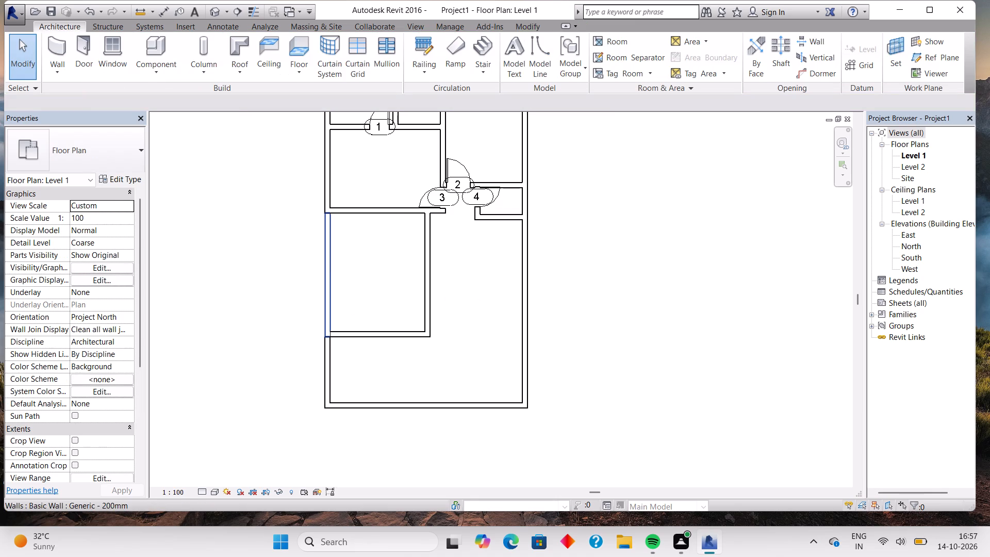
# Delete the overlapping 15' wall drawn along the left exterior wall.
pyautogui.click(333, 275)
pyautogui.press('Delete')
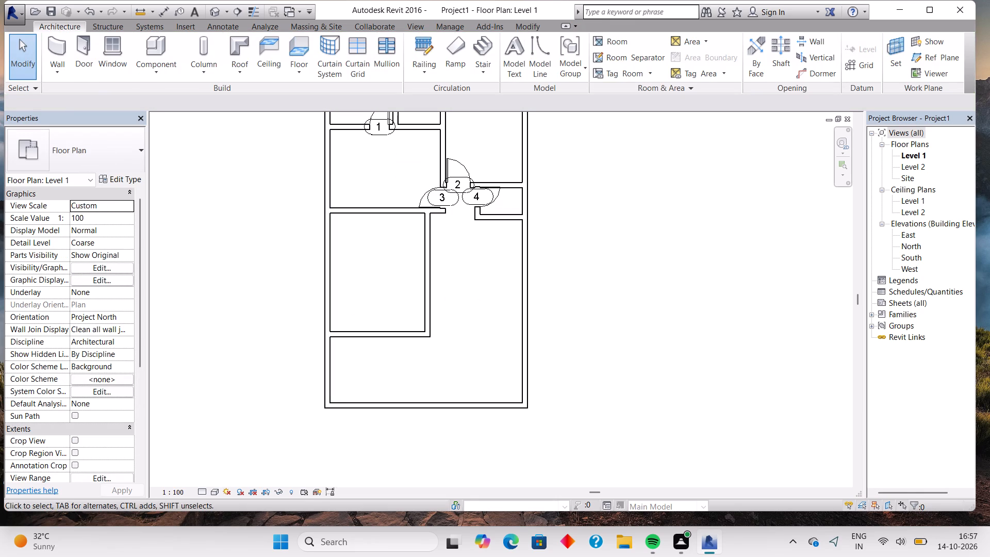
# Measure the inside width of the new room below the middle-left room between its side wall faces with the Aligned dimension, without placing it.
pyautogui.click(59, 54)
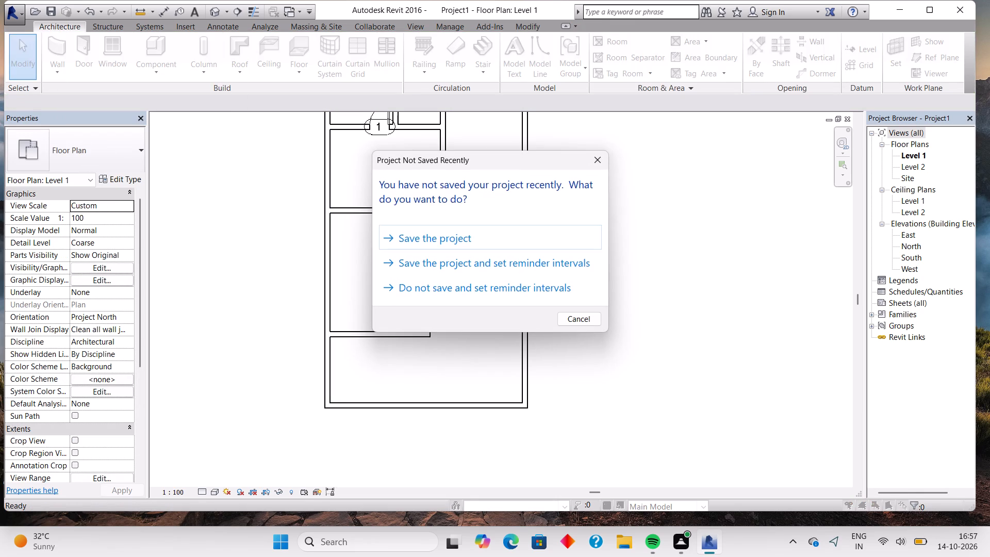
pyautogui.click(583, 158)
pyautogui.click(595, 165)
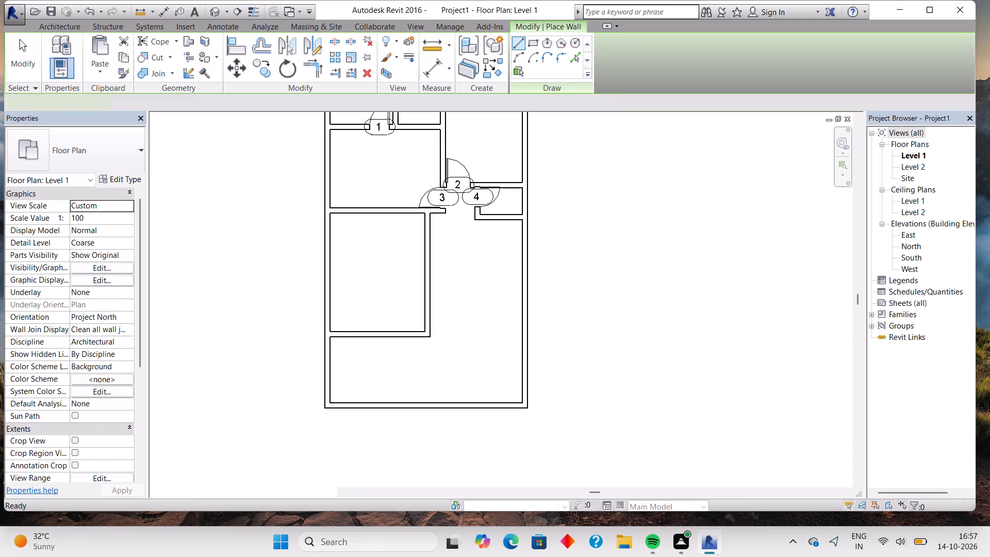
pyautogui.click(430, 73)
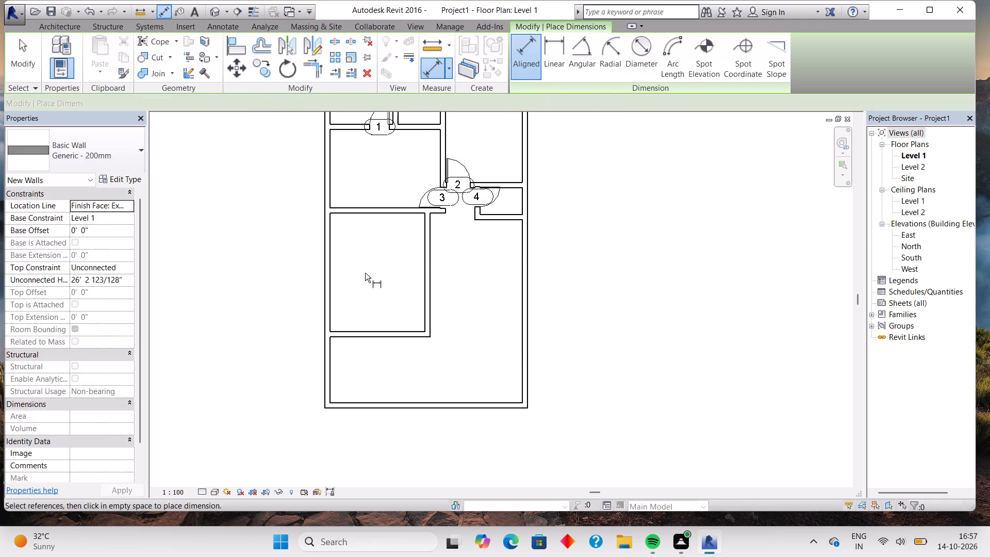
pyautogui.click(328, 261)
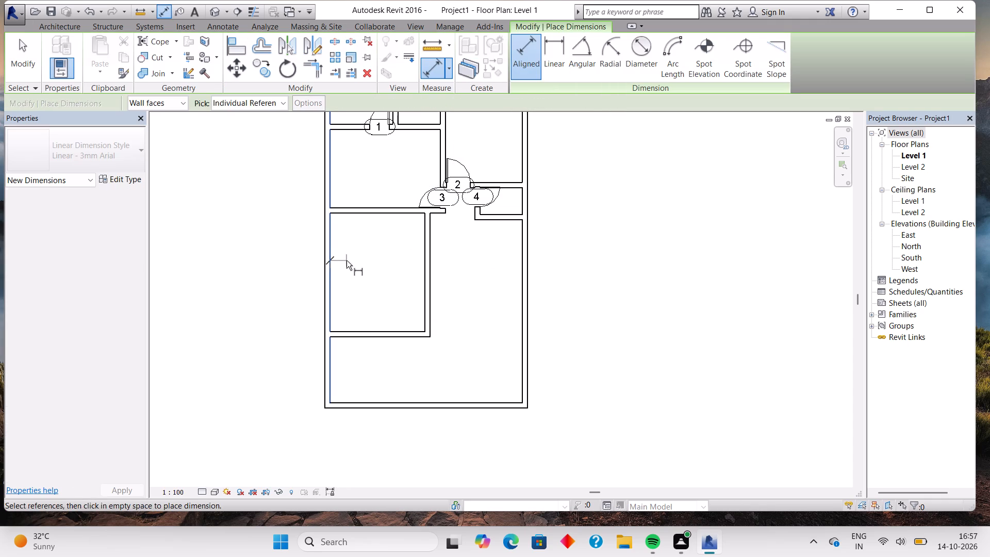
pyautogui.scroll(7, 413, 265)
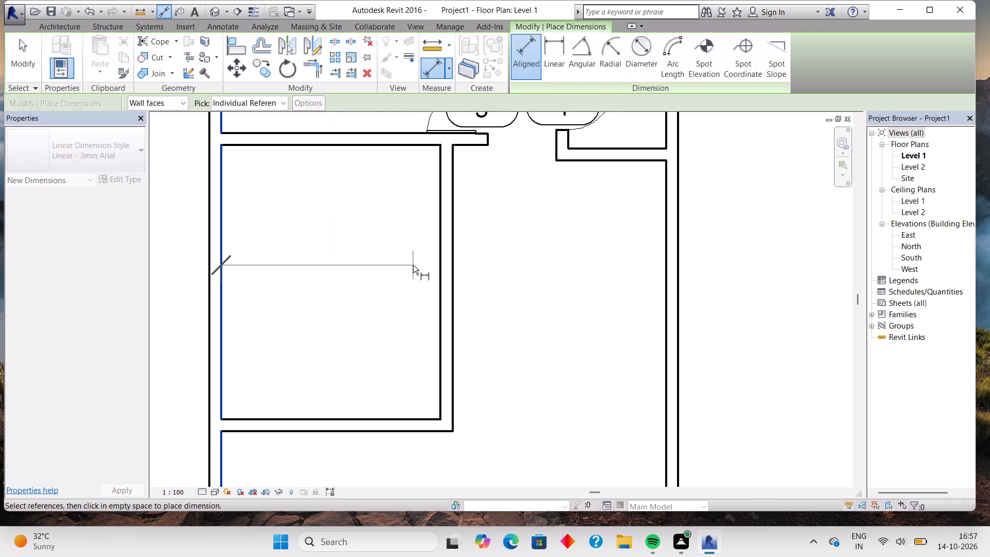
pyautogui.click(443, 257)
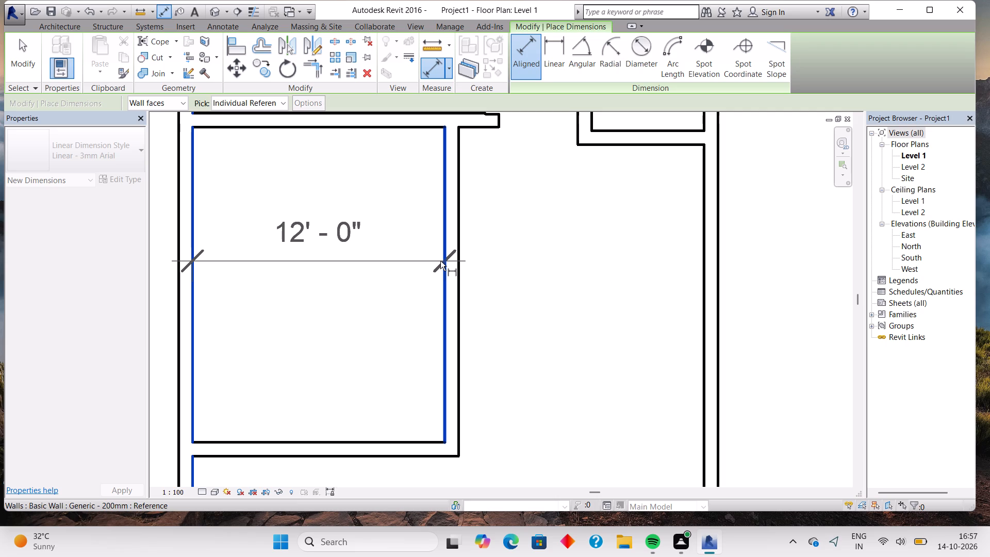
pyautogui.scroll(-7, 440, 261)
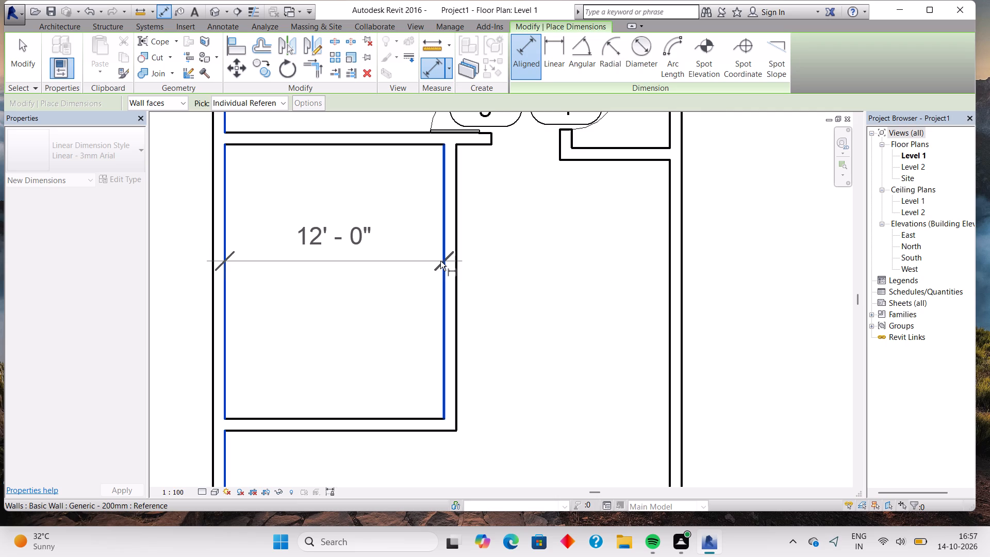
pyautogui.press('Escape')
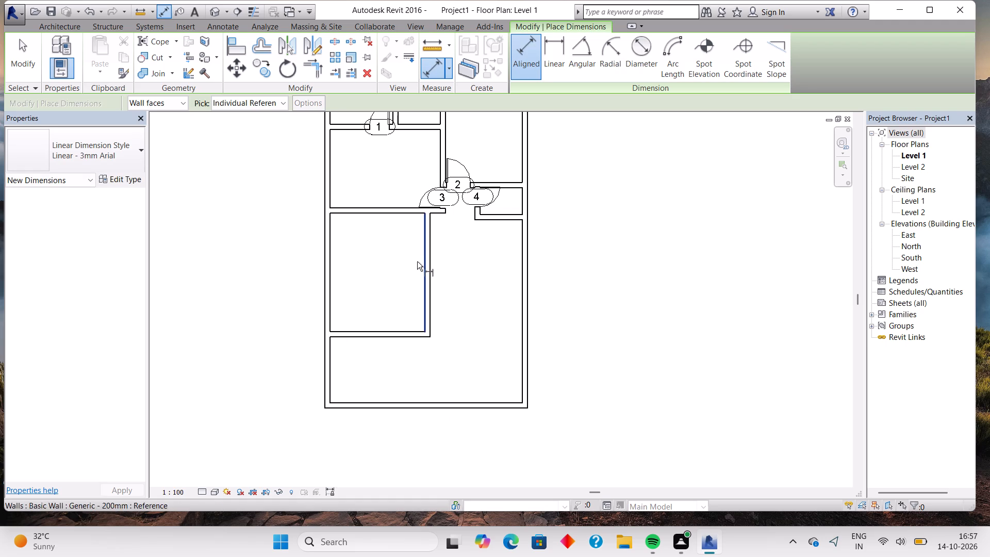
# Measure the same room's inside depth between its upper and lower wall faces, without placing the dimension.
pyautogui.click(445, 211)
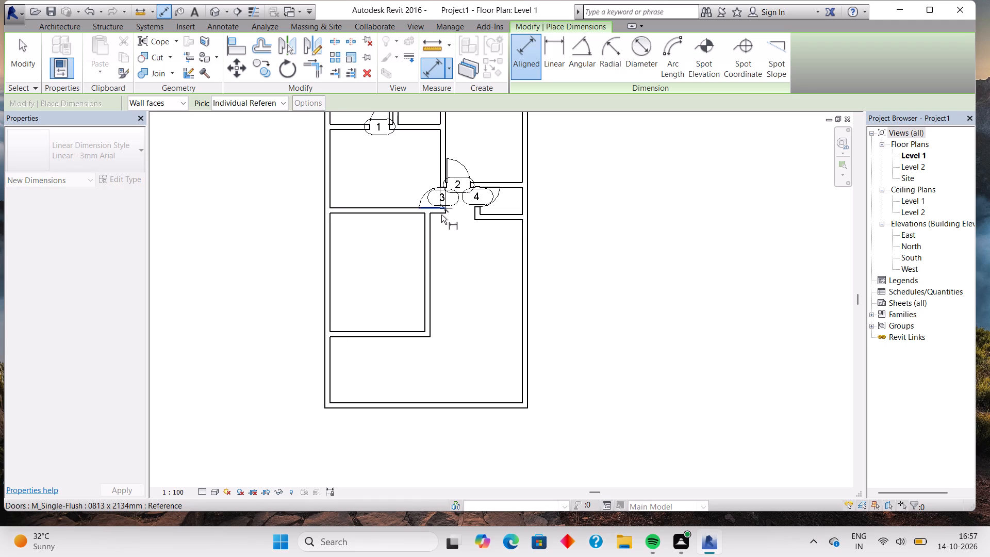
pyautogui.press('Escape')
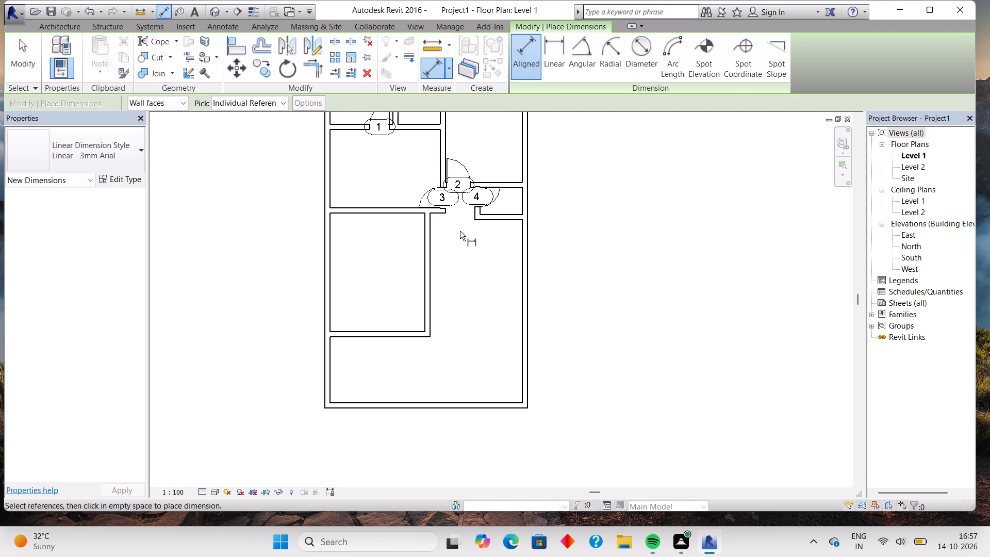
pyautogui.click(401, 214)
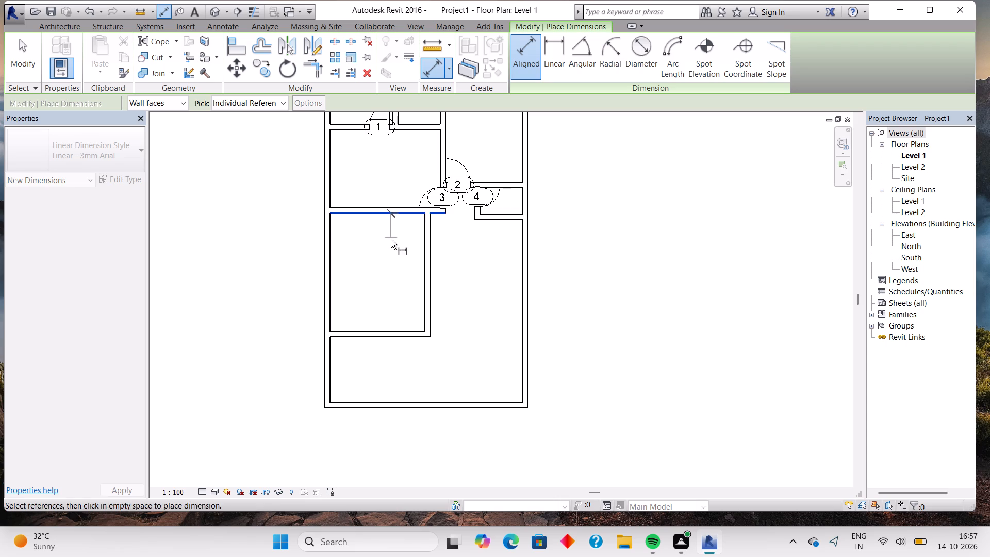
pyautogui.click(395, 333)
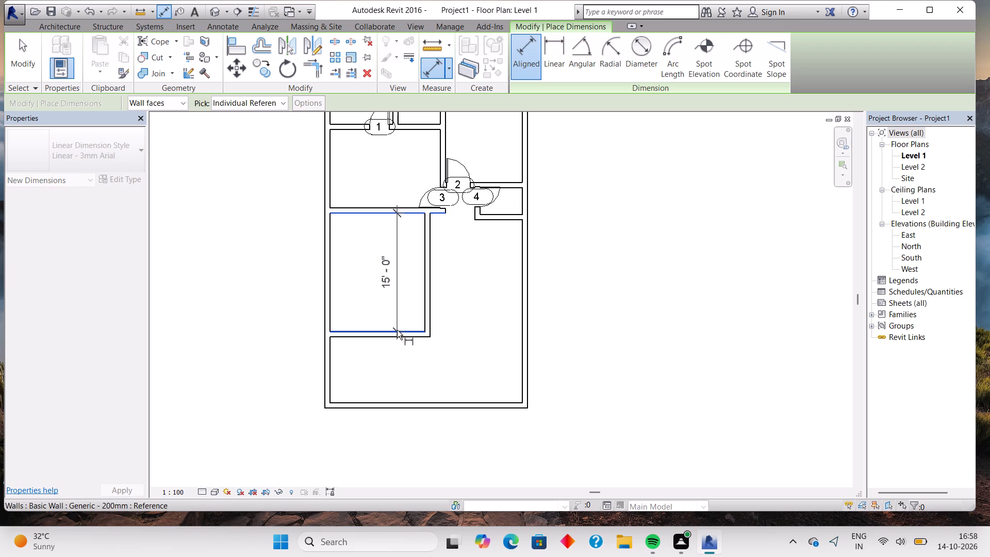
pyautogui.scroll(9, 416, 324)
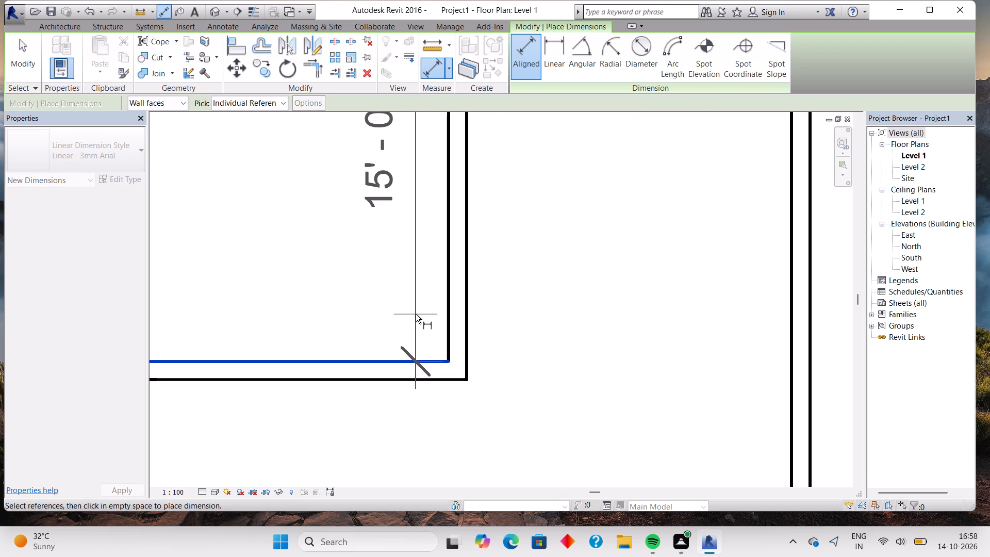
pyautogui.scroll(-7, 416, 314)
pyautogui.press('Escape')
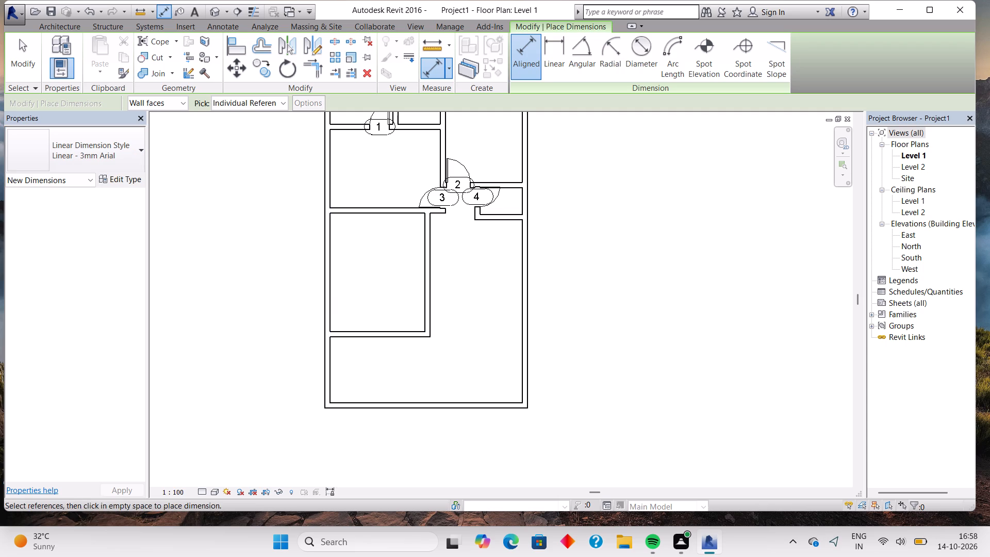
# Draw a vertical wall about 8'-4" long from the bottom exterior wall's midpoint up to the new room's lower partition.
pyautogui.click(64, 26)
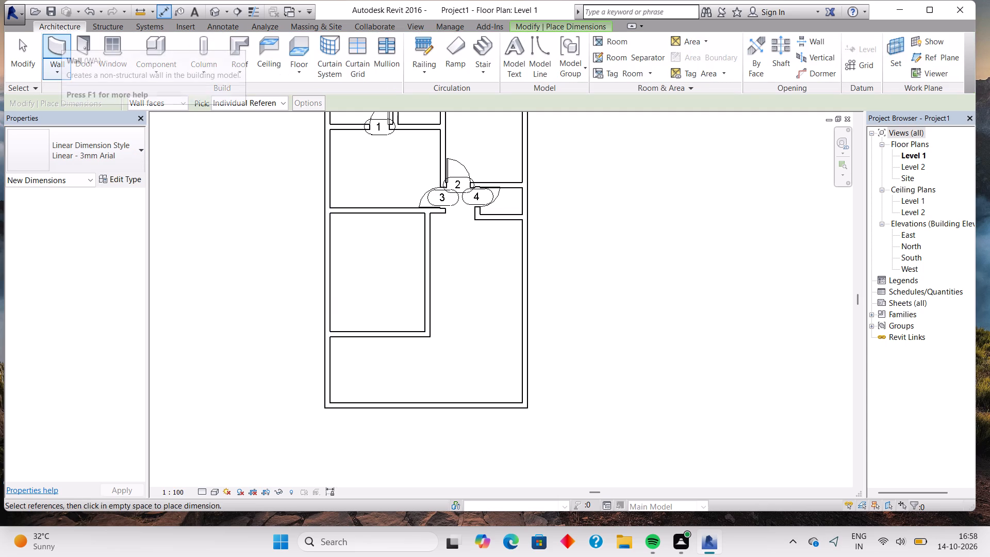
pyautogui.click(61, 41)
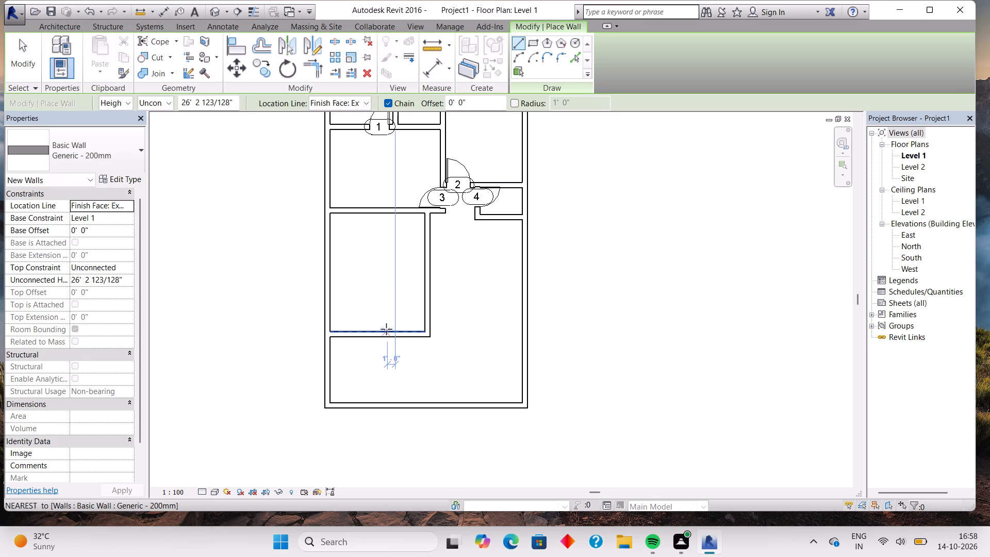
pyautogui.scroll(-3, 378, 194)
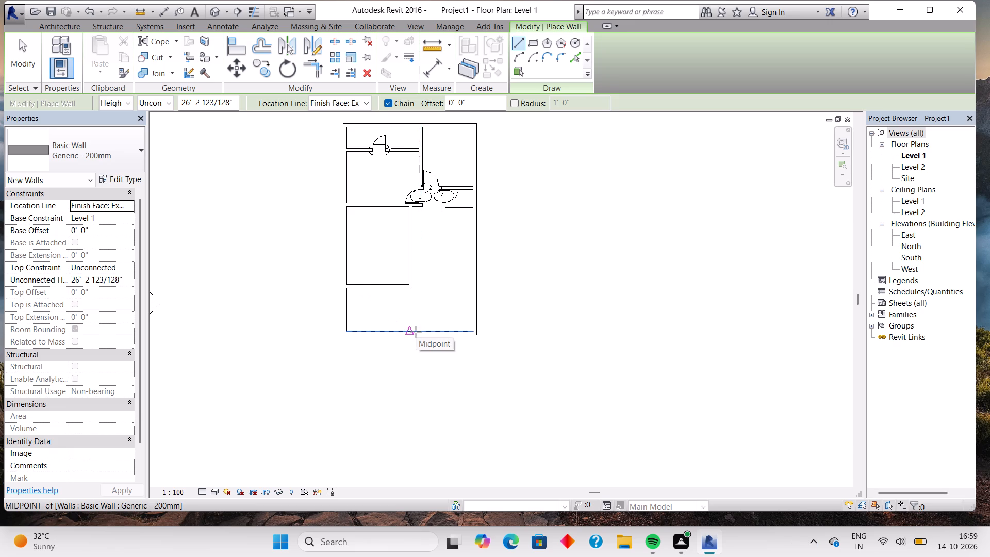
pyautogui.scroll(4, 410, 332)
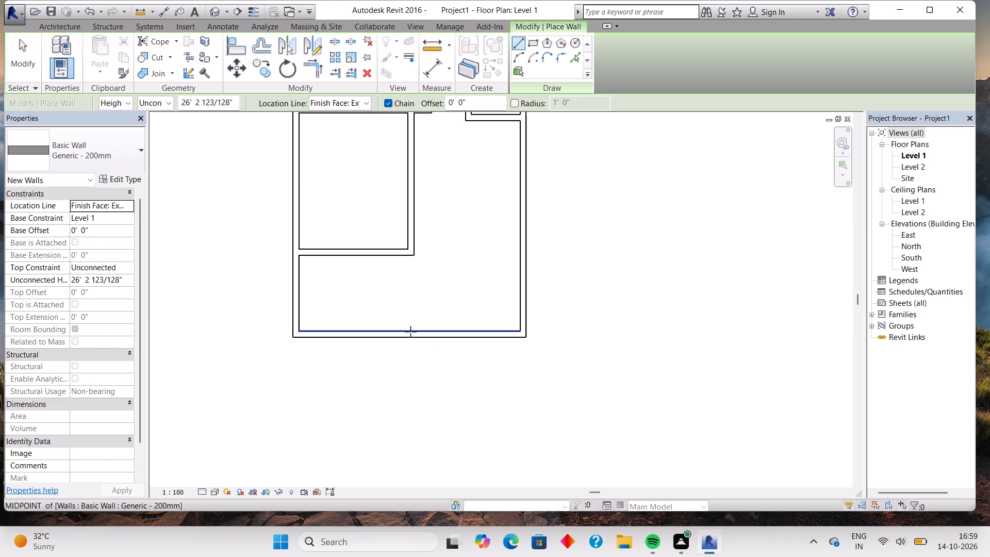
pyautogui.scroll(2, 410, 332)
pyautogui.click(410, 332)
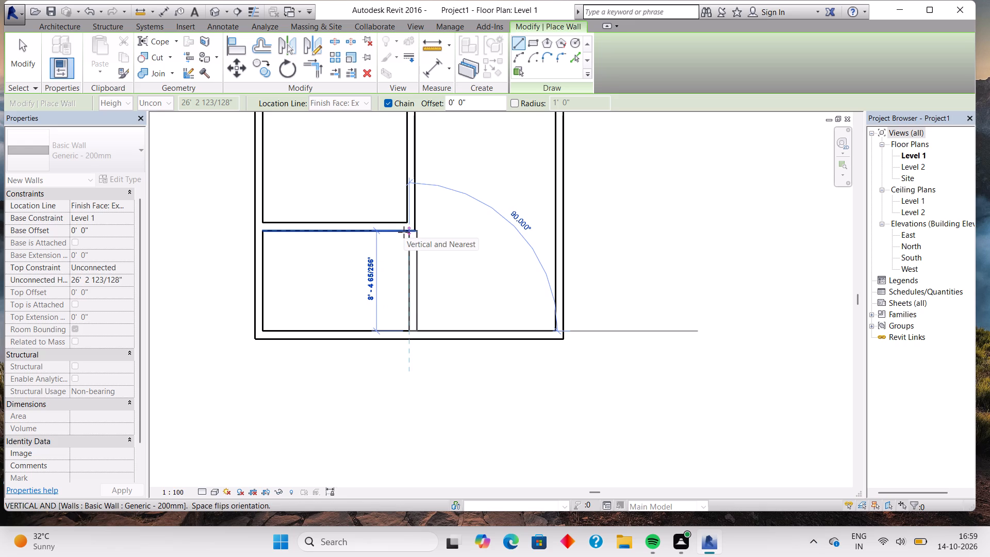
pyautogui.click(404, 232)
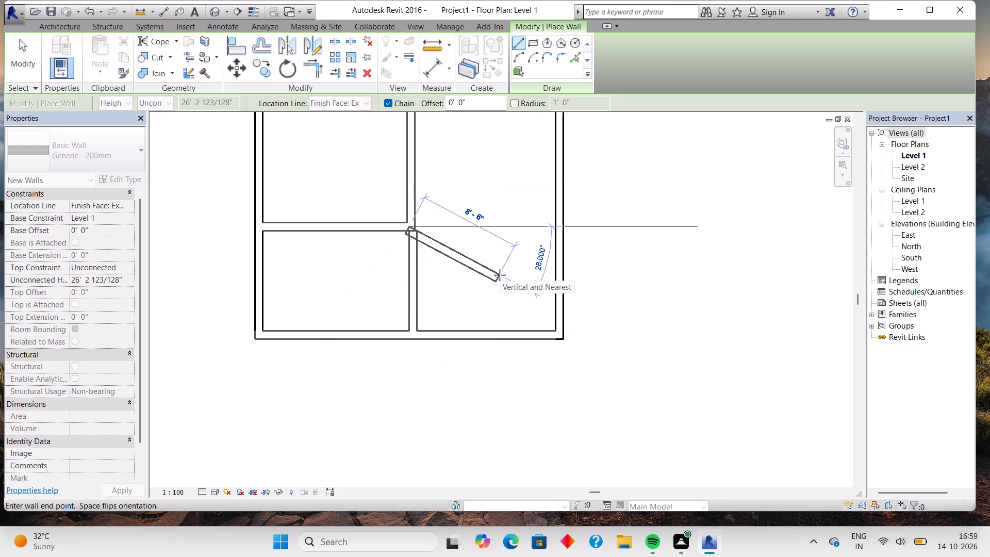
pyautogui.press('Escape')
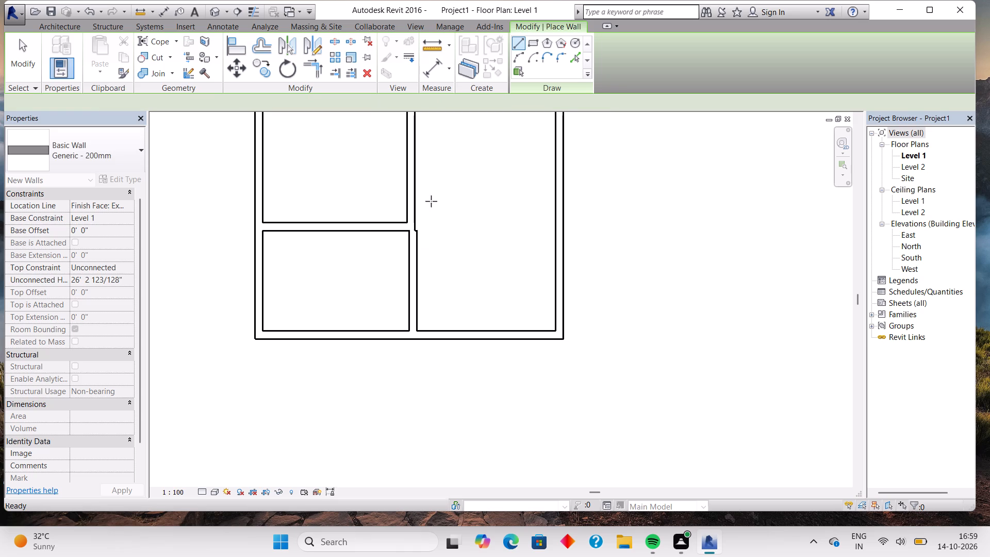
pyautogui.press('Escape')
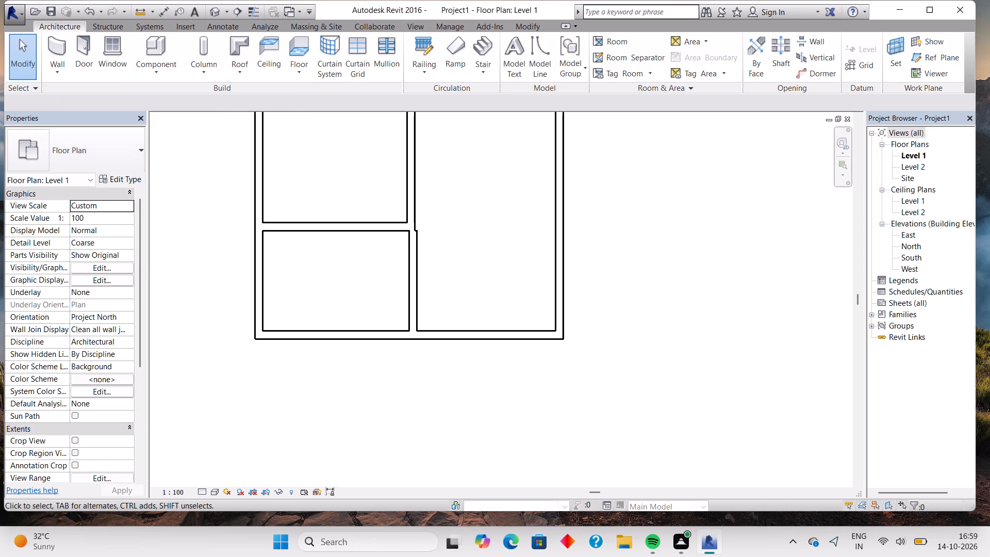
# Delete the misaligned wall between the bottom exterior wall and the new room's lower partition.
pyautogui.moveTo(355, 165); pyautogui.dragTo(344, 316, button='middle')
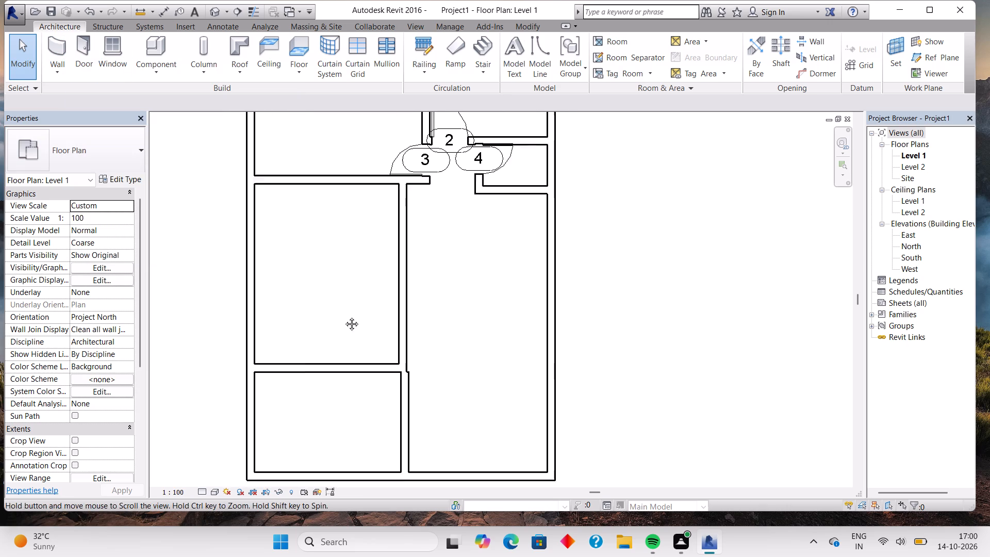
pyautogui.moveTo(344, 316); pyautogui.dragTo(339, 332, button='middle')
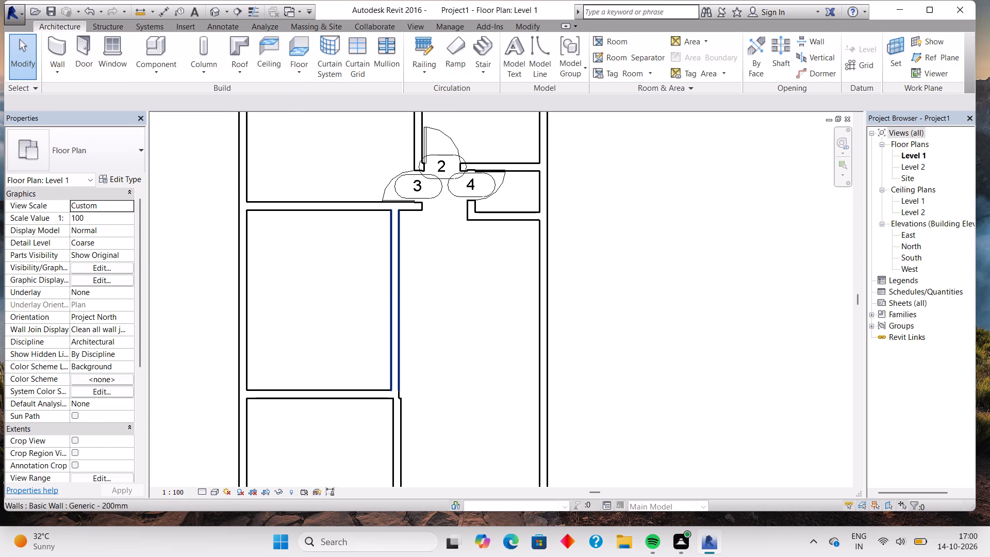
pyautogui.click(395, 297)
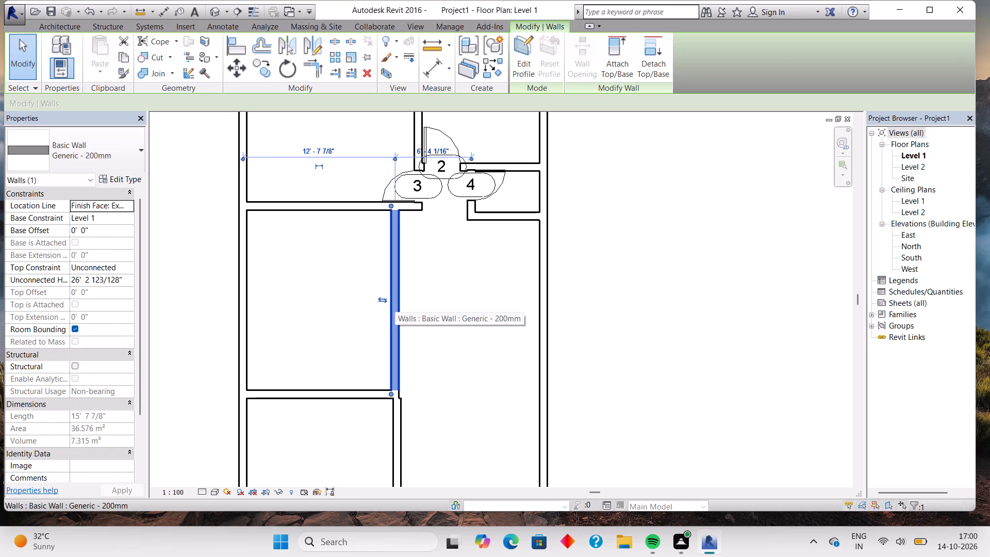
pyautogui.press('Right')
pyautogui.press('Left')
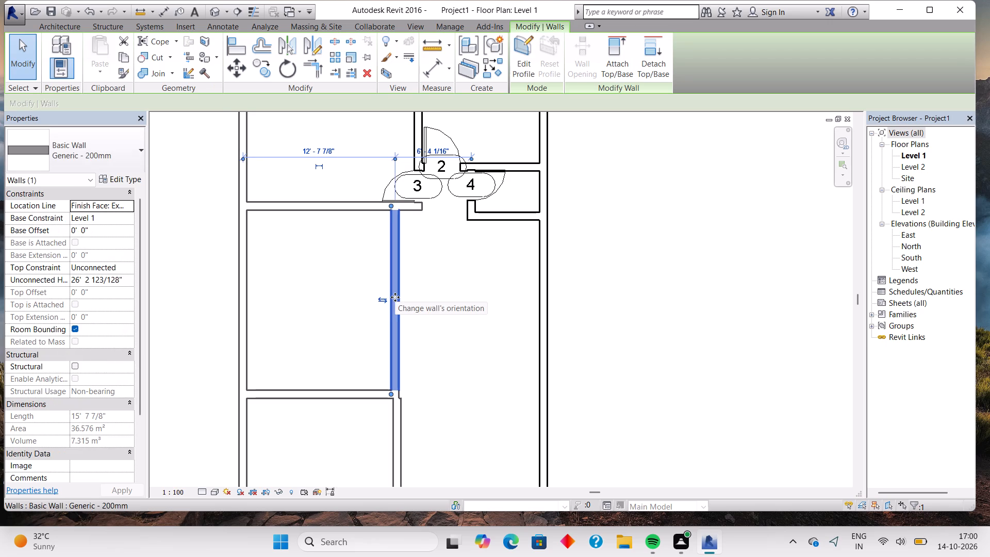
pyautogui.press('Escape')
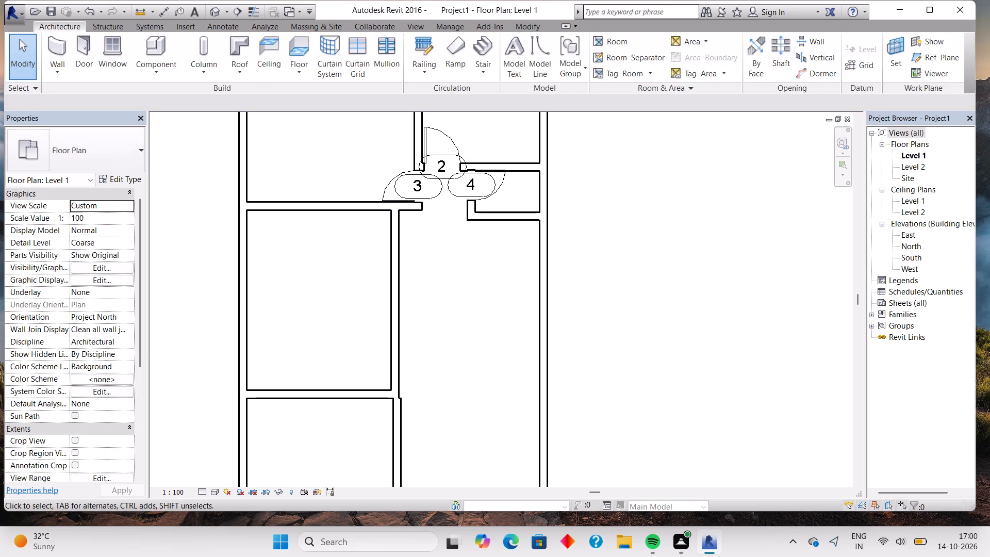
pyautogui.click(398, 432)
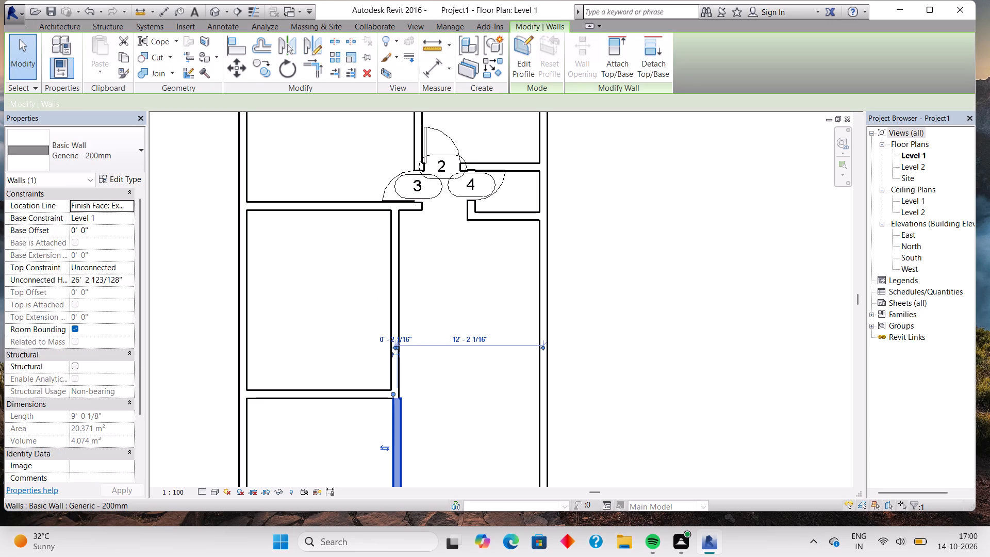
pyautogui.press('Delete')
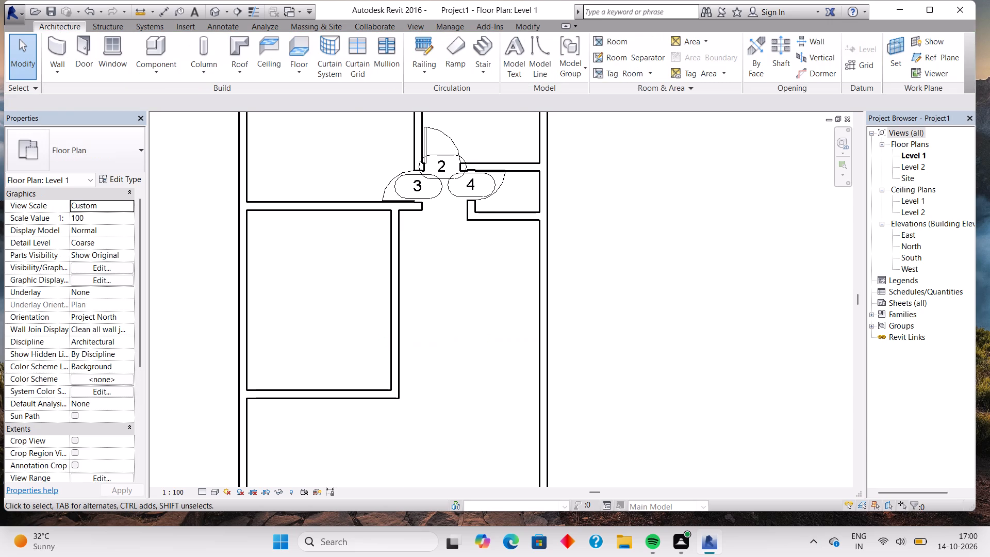
# Draw a vertical wall about 8'-4" long from the bottom exterior wall to the lower partition, aligned with the right wall of the room above.
pyautogui.scroll(-2, 381, 447)
pyautogui.moveTo(368, 455); pyautogui.dragTo(386, 392, button='middle')
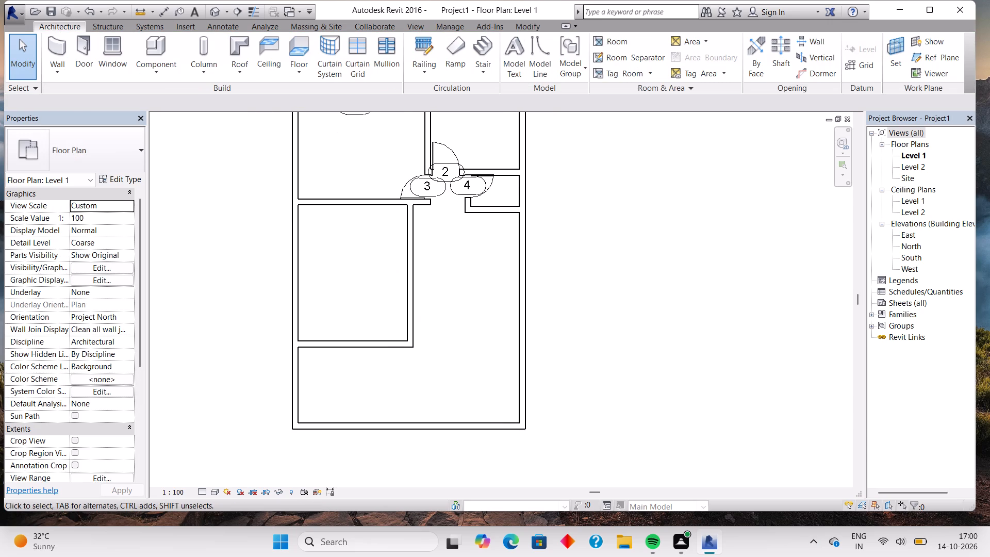
pyautogui.click(64, 54)
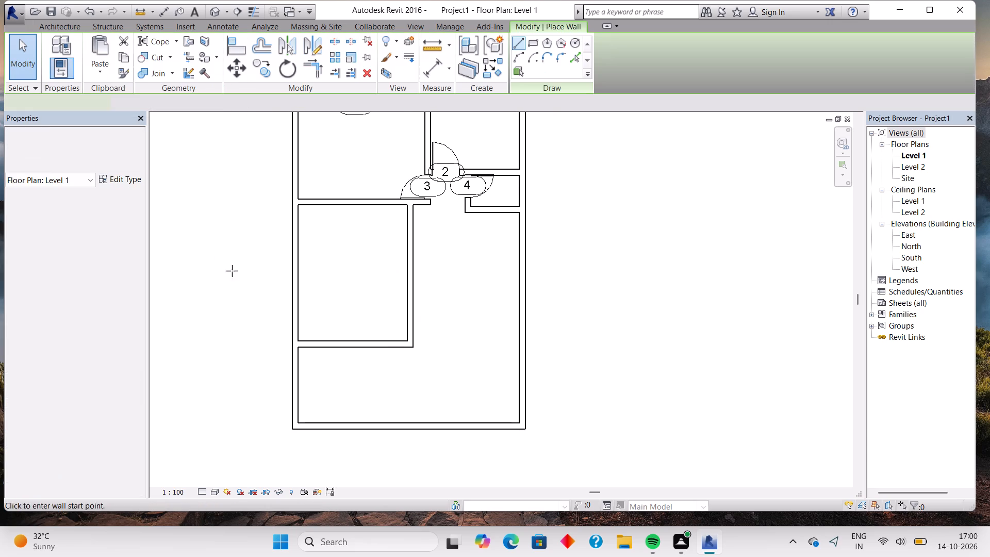
pyautogui.click(406, 420)
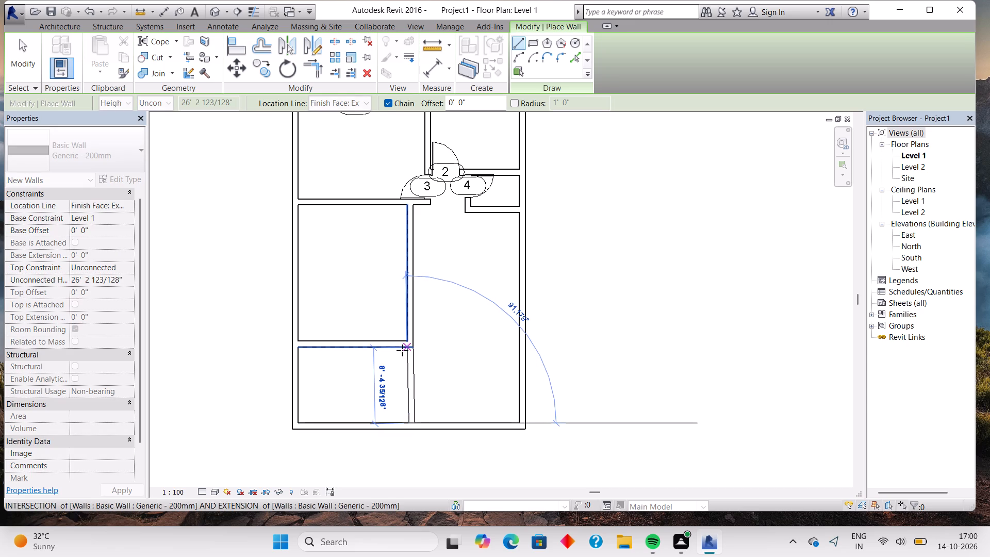
pyautogui.press('Escape')
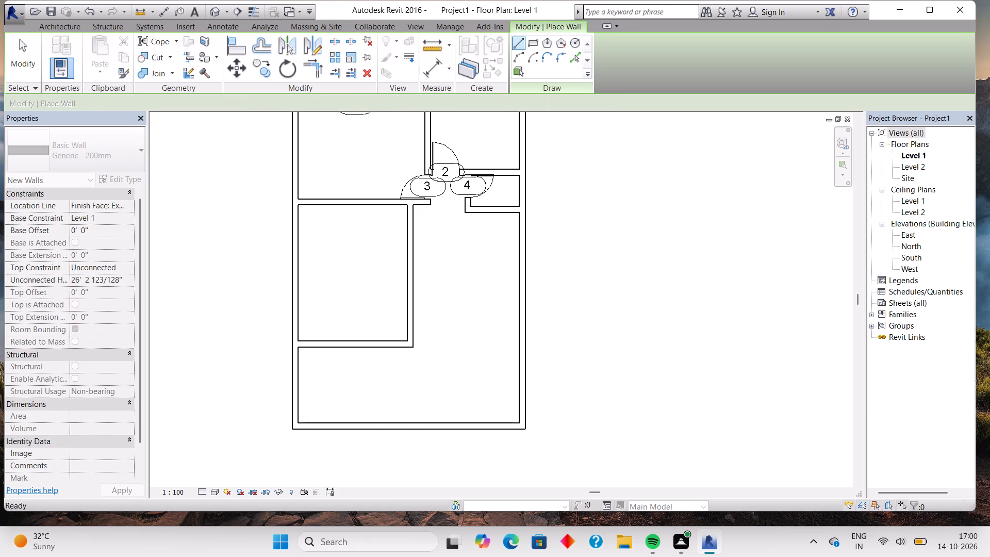
pyautogui.click(409, 419)
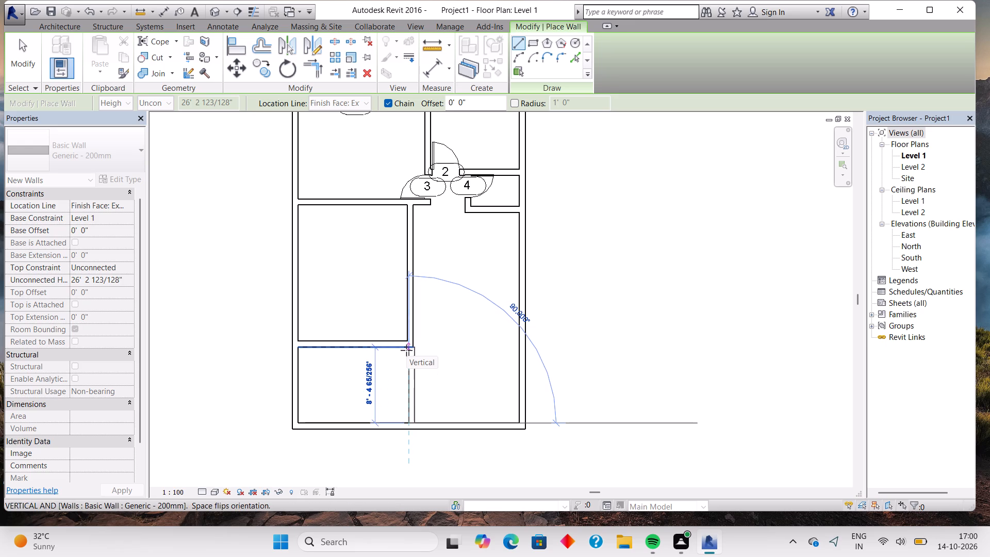
pyautogui.press('Escape')
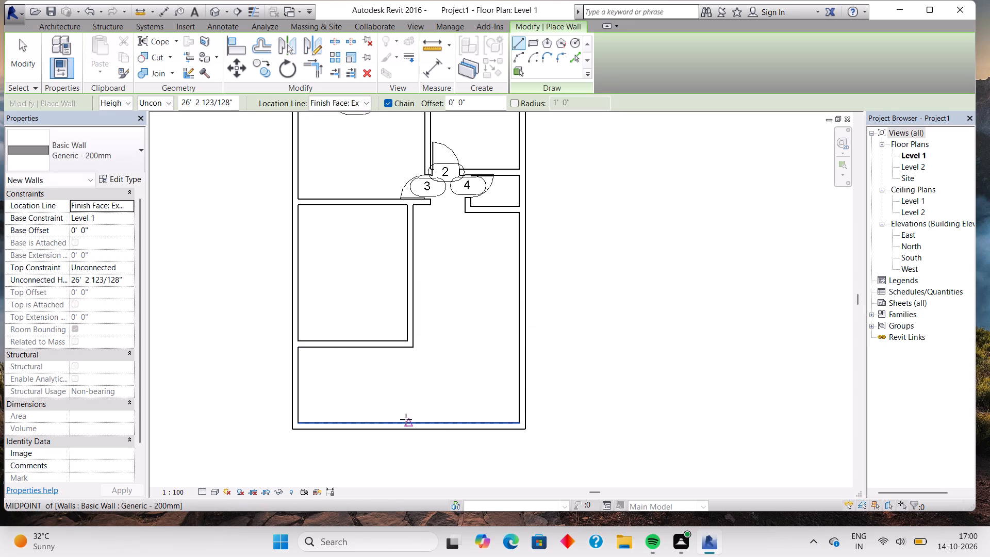
pyautogui.click(406, 419)
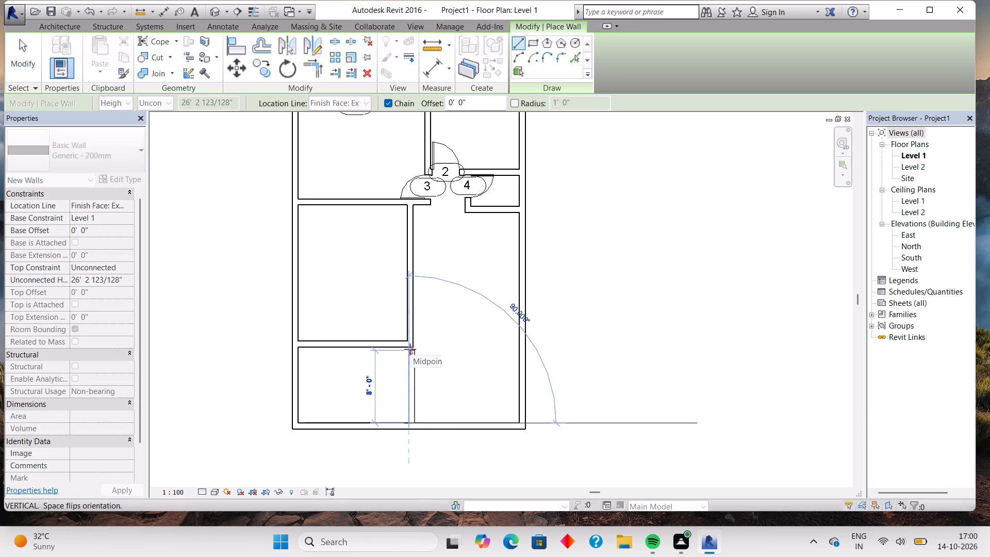
pyautogui.press('Escape')
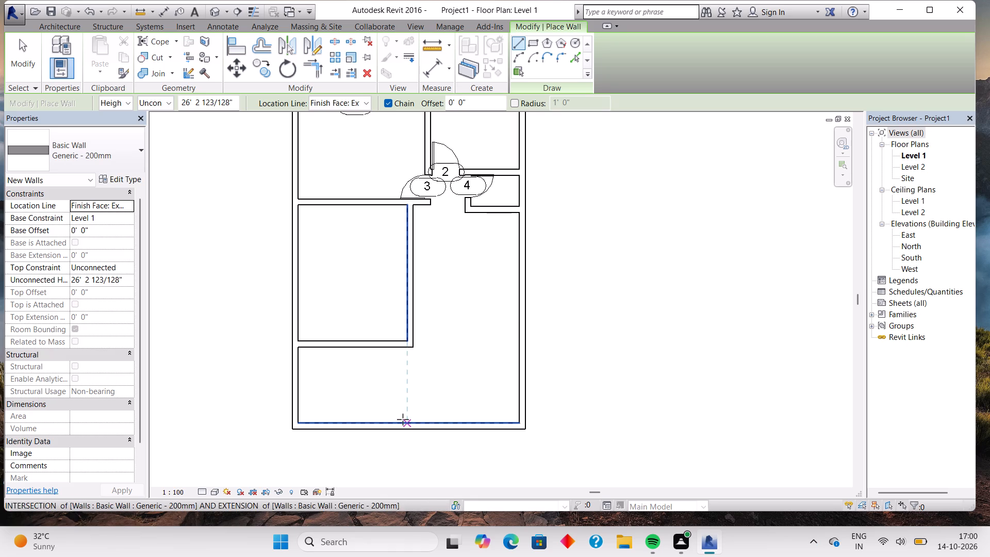
pyautogui.click(403, 419)
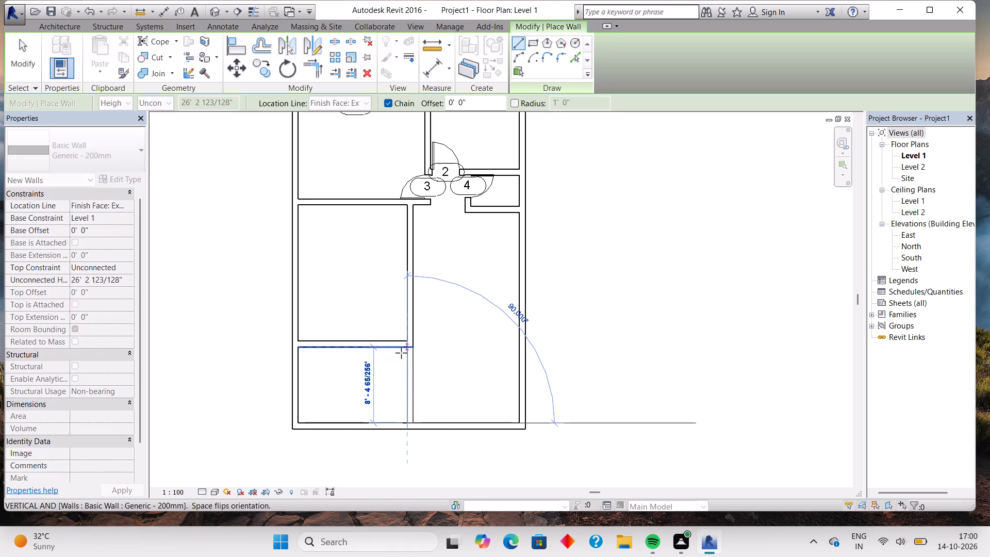
pyautogui.click(401, 353)
pyautogui.press('Escape')
pyautogui.press('Escape')
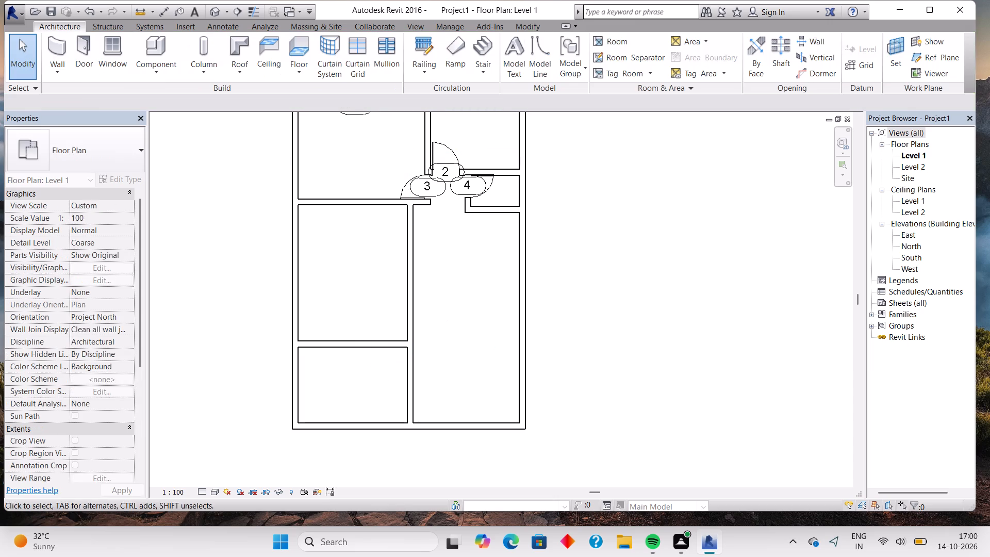
# Place an M_Single-Flush 0915 x 2134mm door in the middle-left room's right wall, about 2'-0" above the lower partition, swinging into the room.
pyautogui.click(69, 45)
pyautogui.click(53, 29)
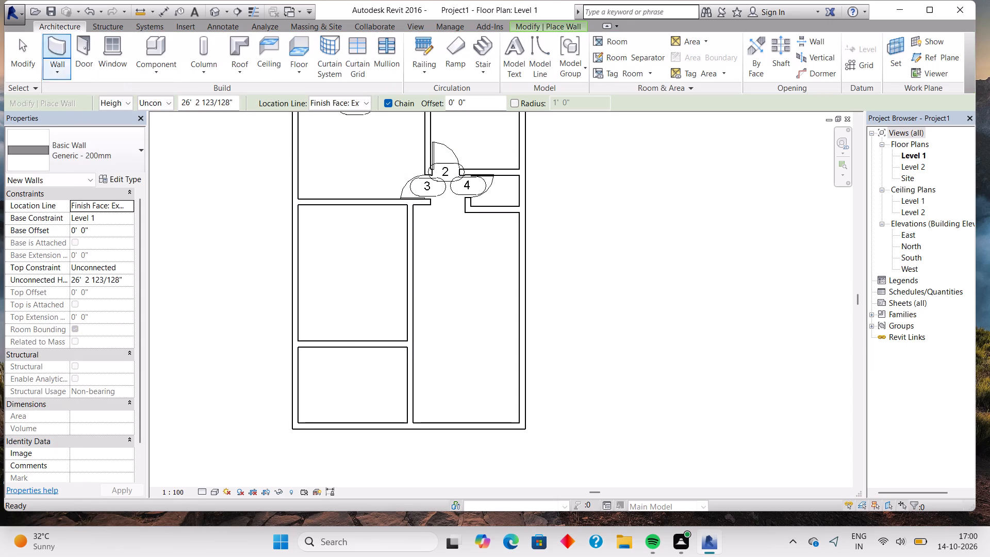
pyautogui.click(80, 43)
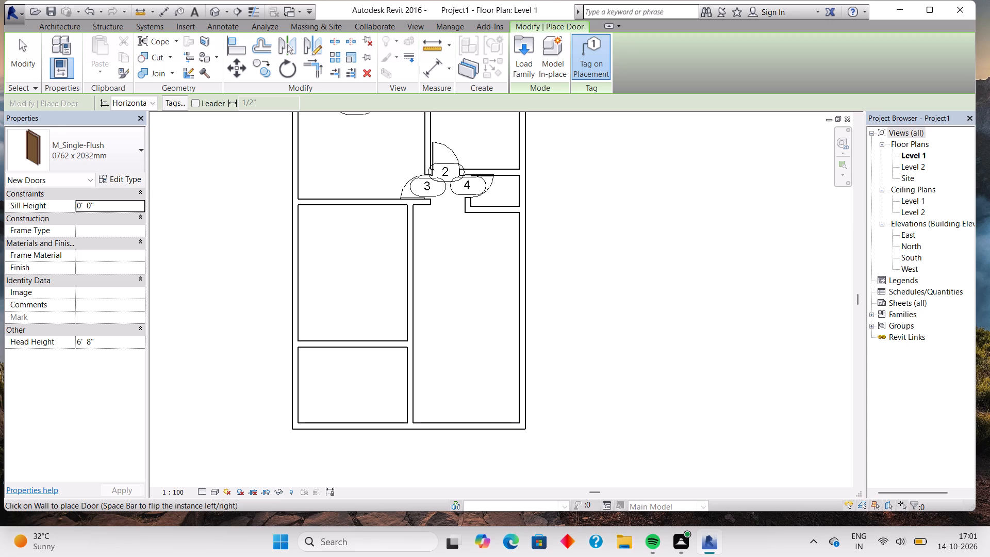
pyautogui.click(117, 140)
pyautogui.click(104, 275)
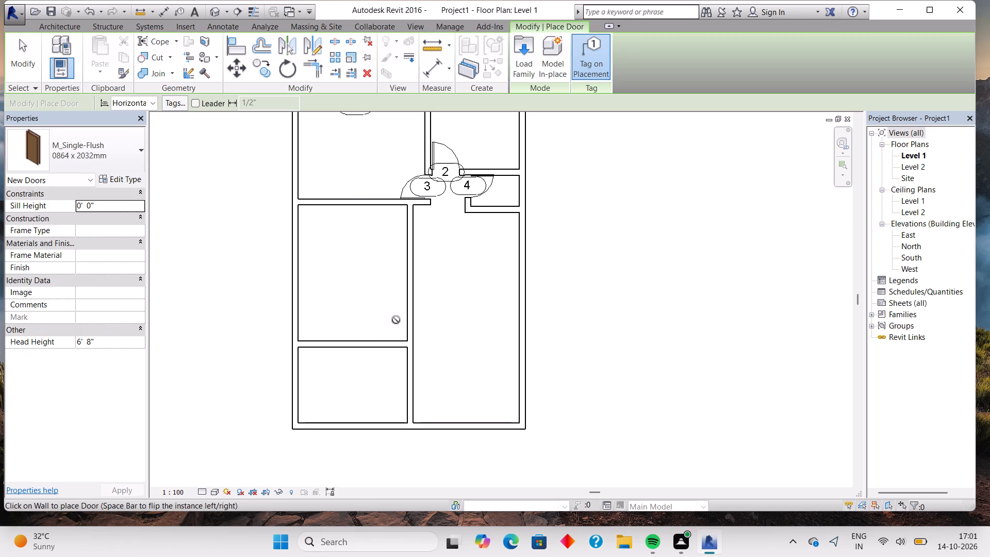
pyautogui.click(111, 156)
pyautogui.click(94, 289)
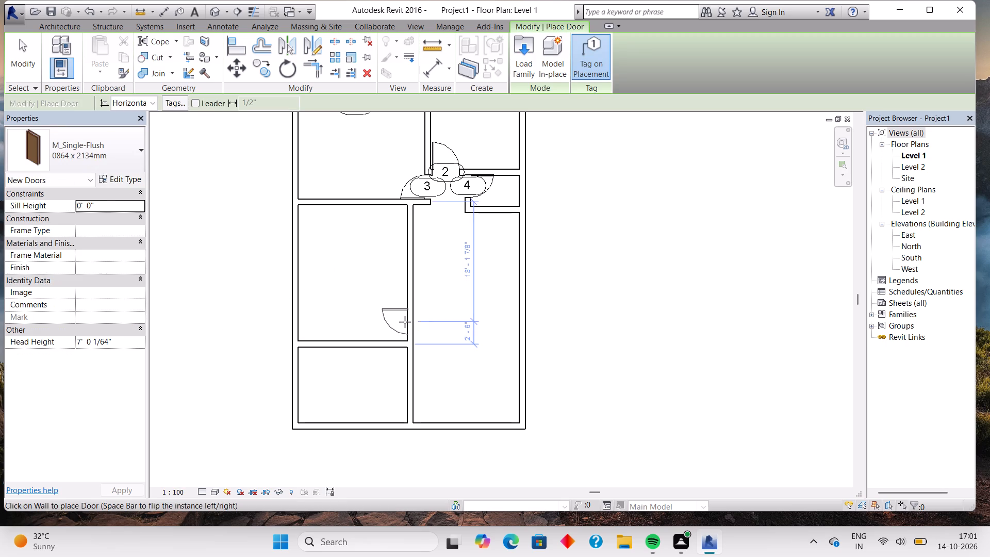
pyautogui.click(116, 152)
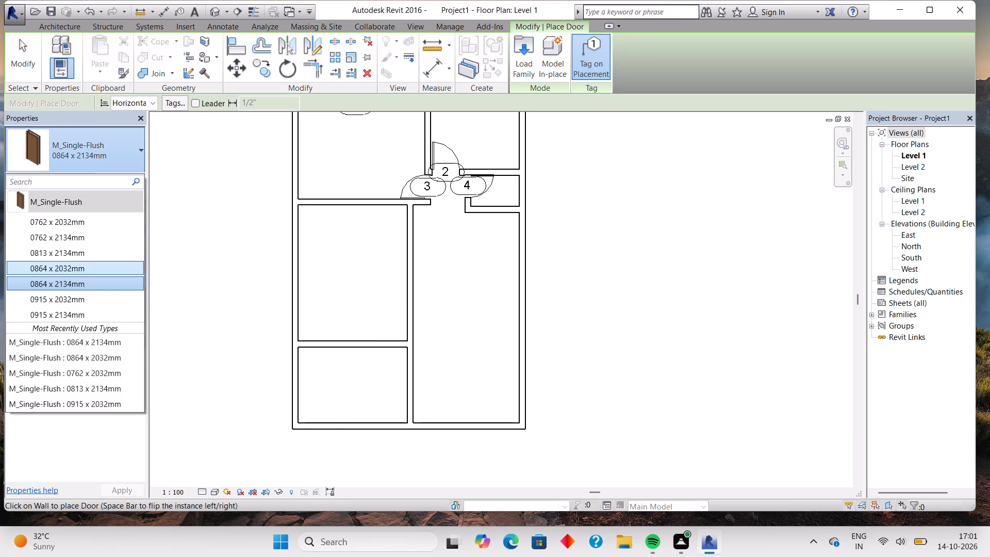
pyautogui.click(118, 312)
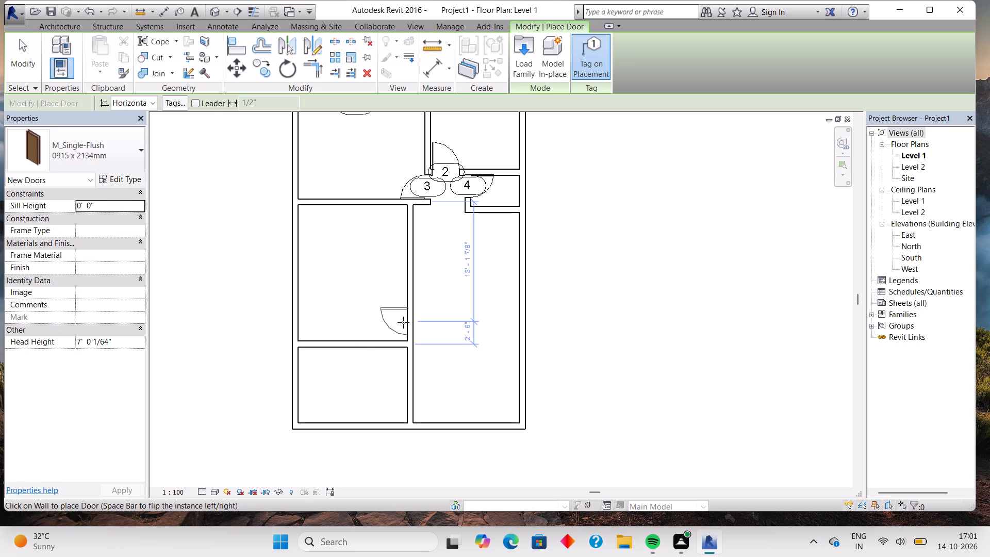
pyautogui.press('space')
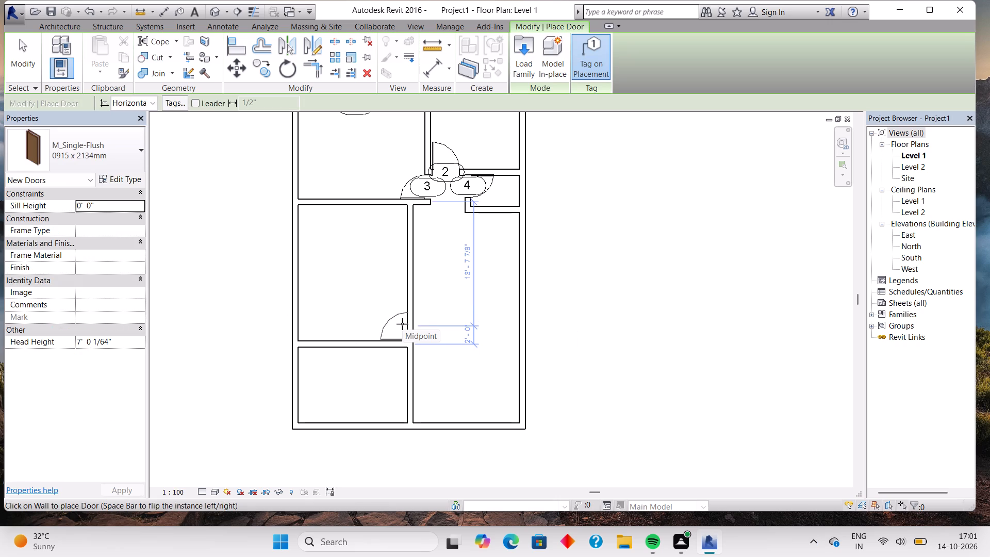
pyautogui.click(402, 324)
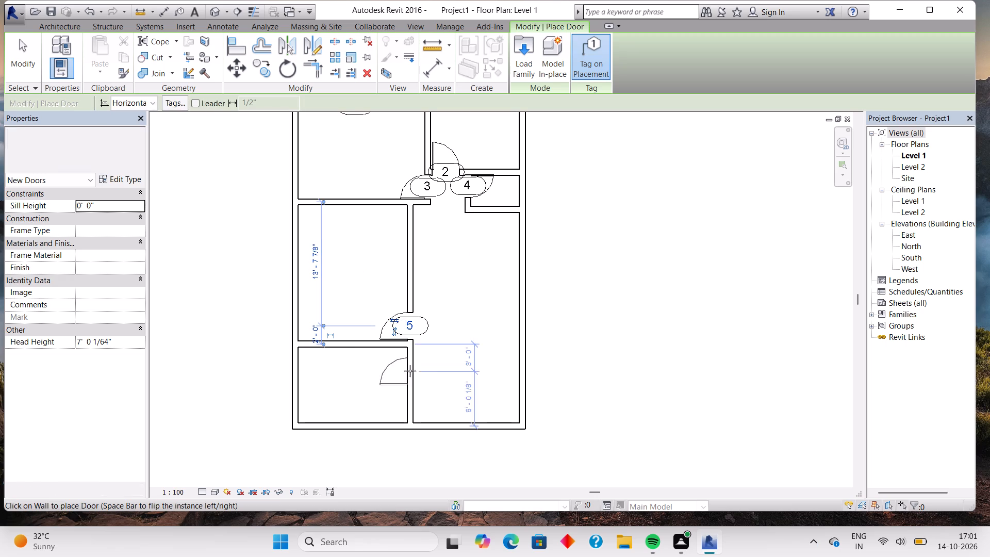
# Place another 0915 x 2134mm door in the lower partition, about 2'-0" from the central vertical wall, swinging into the bottom-left room.
pyautogui.click(390, 349)
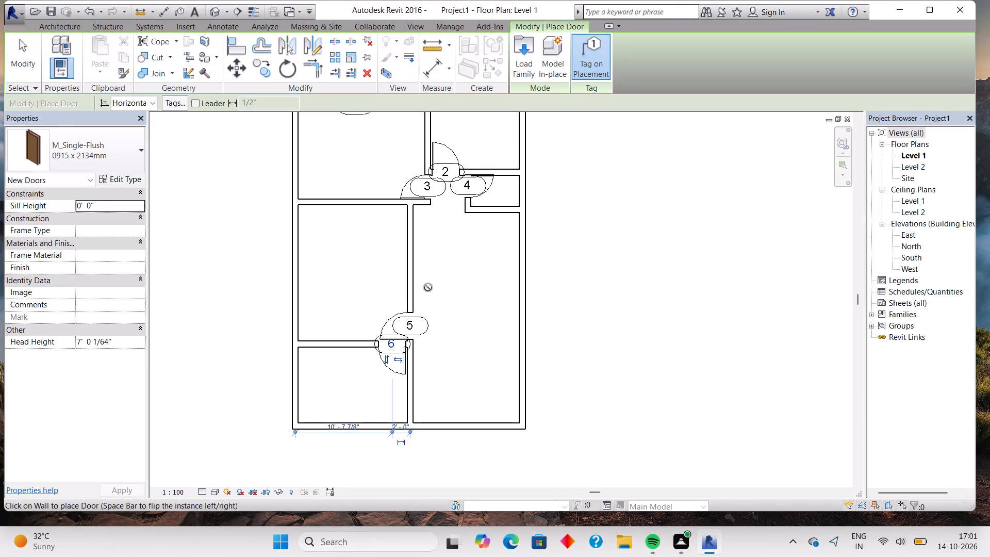
pyautogui.press('Escape')
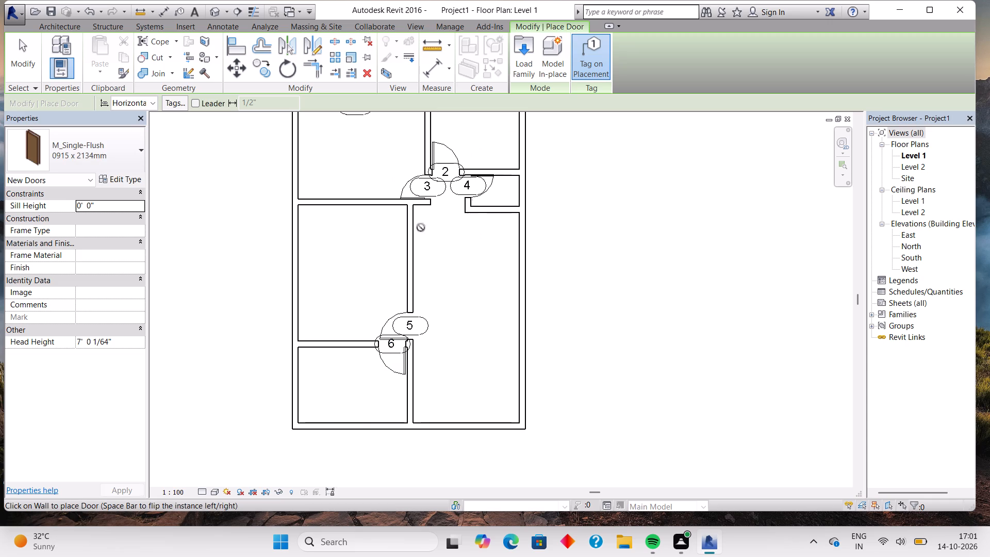
pyautogui.press('Escape')
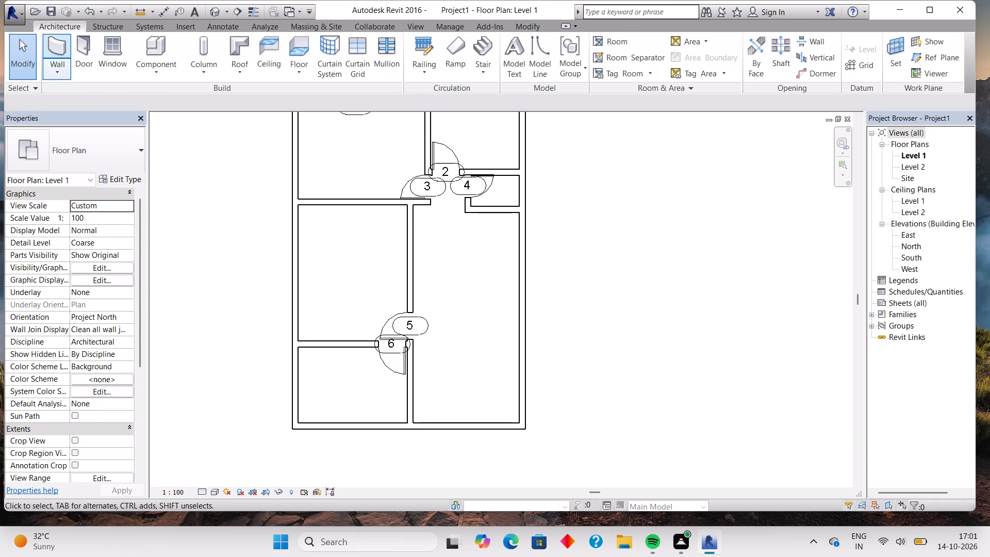
# Draw a 10'-6" wall down the right exterior wall's inner face, starting at the underside of the small right-hand room's lower wall.
pyautogui.click(60, 47)
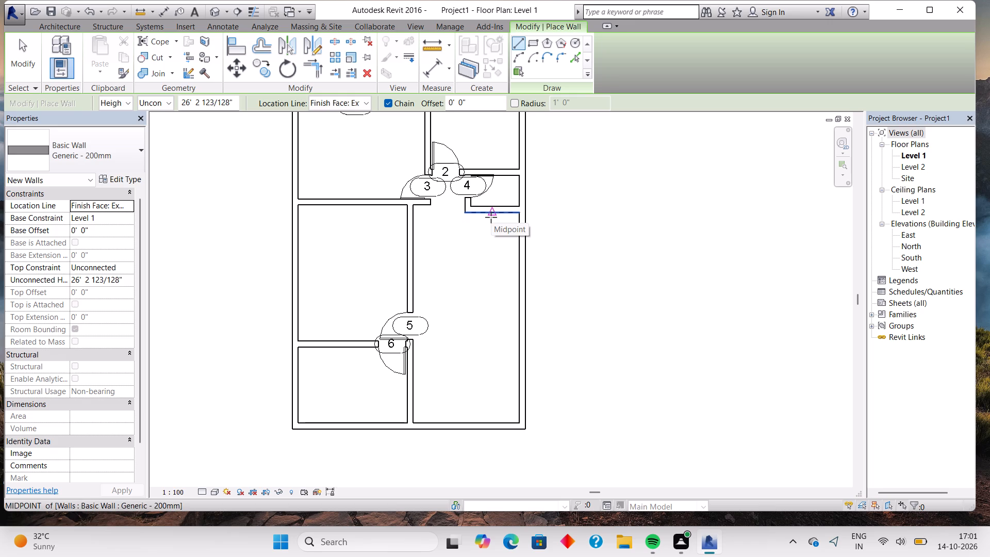
pyautogui.click(524, 214)
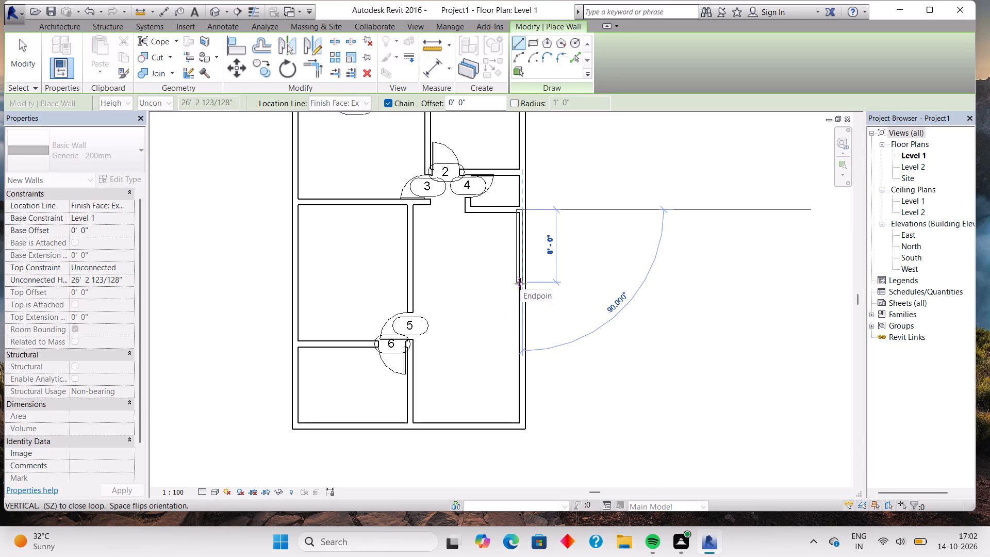
pyautogui.press('Escape')
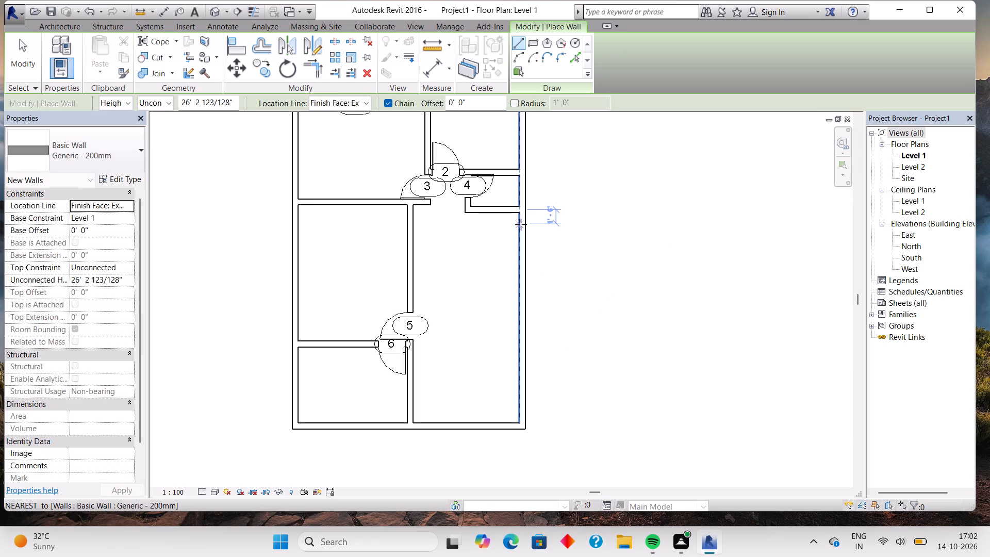
pyautogui.click(522, 218)
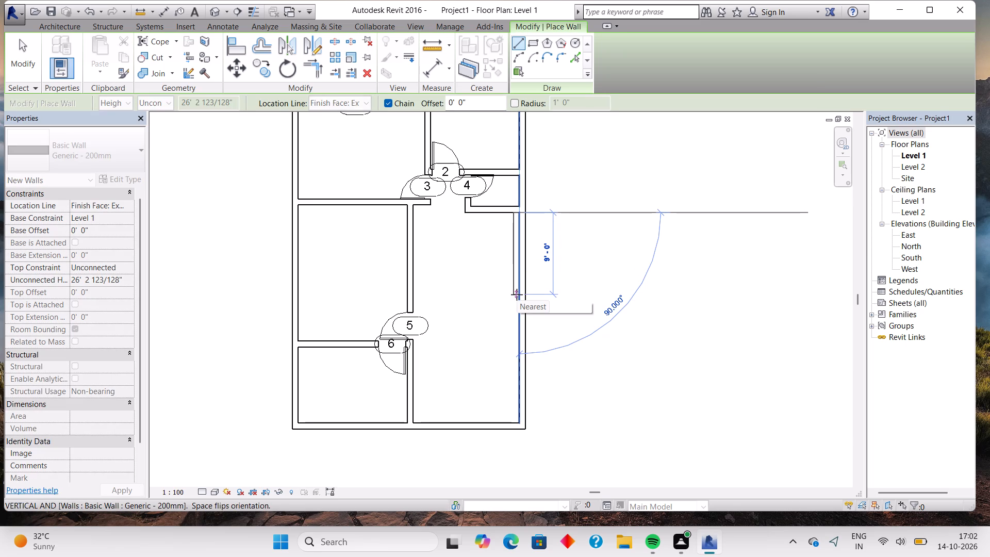
pyautogui.write('10')
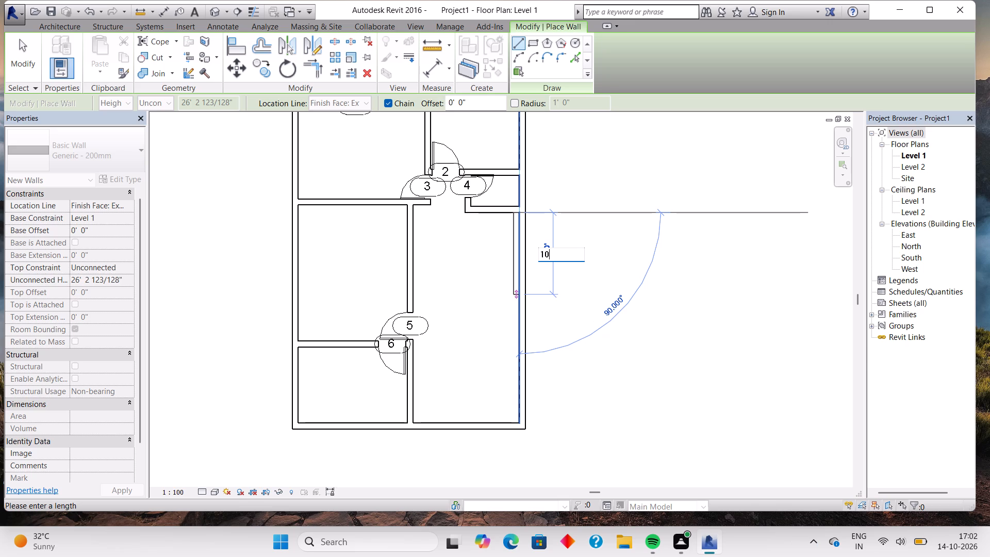
pyautogui.press("'")
pyautogui.press('6')
pyautogui.press('Return')
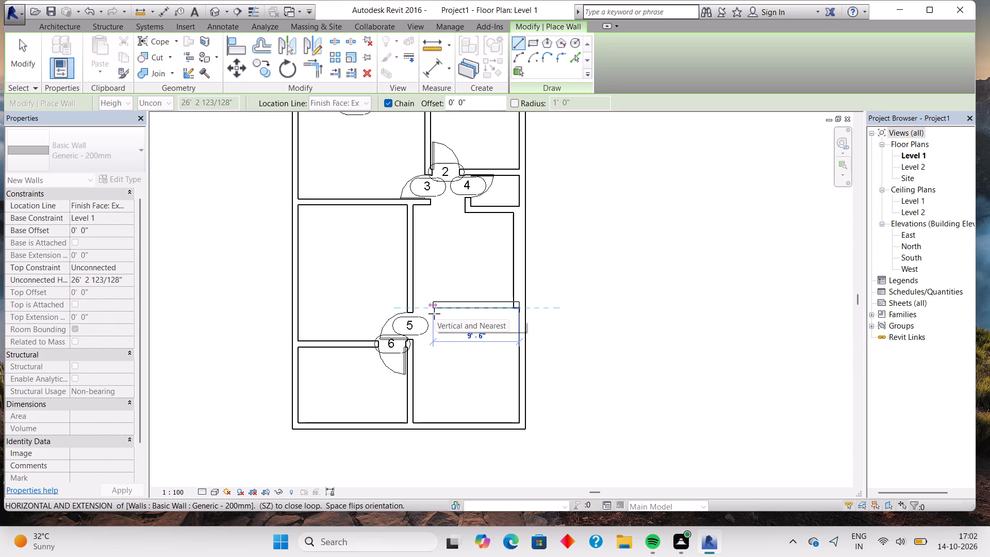
# Continue with an 11'-4" horizontal wall running left from that wall's lower end toward the central vertical wall.
pyautogui.write('11')
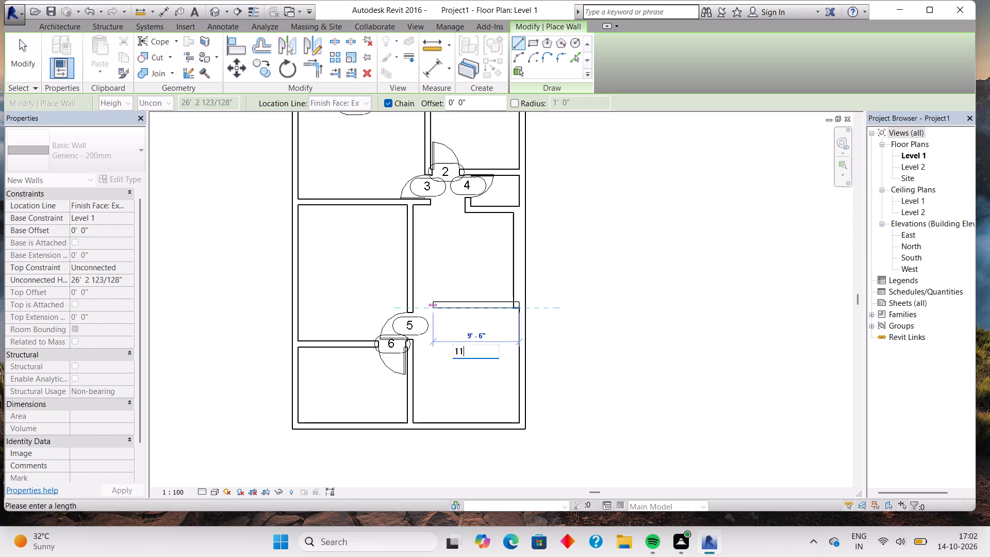
pyautogui.write("'4")
pyautogui.press('Return')
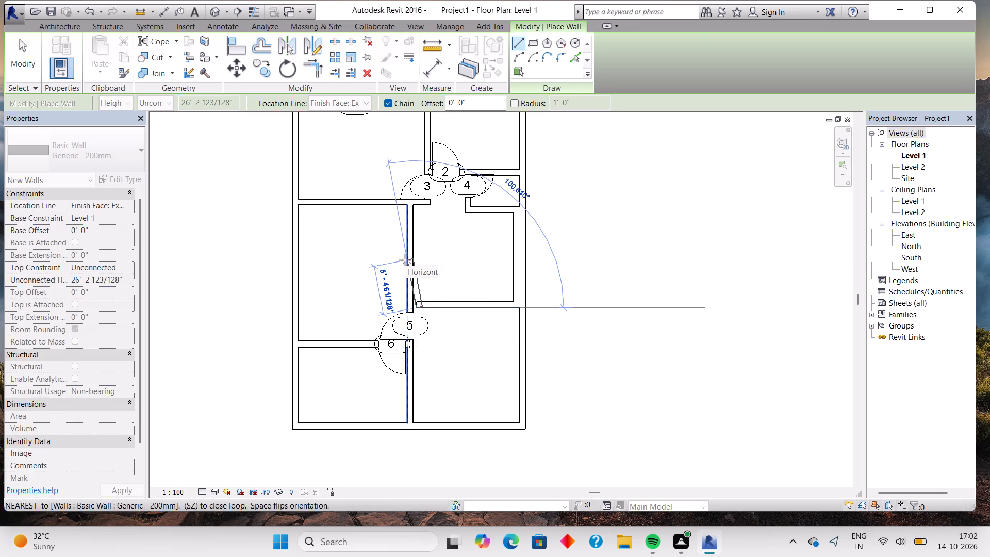
pyautogui.press('Escape')
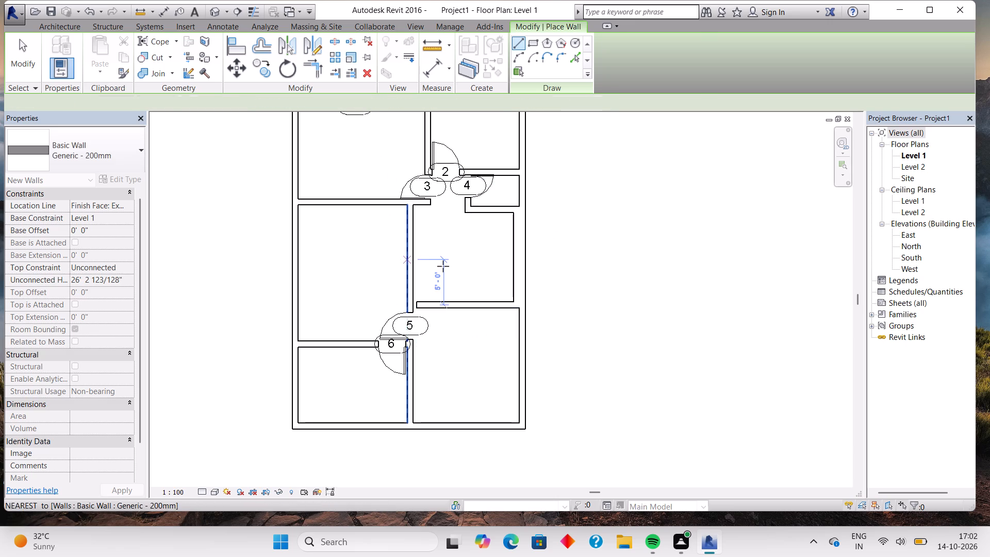
pyautogui.press('Escape')
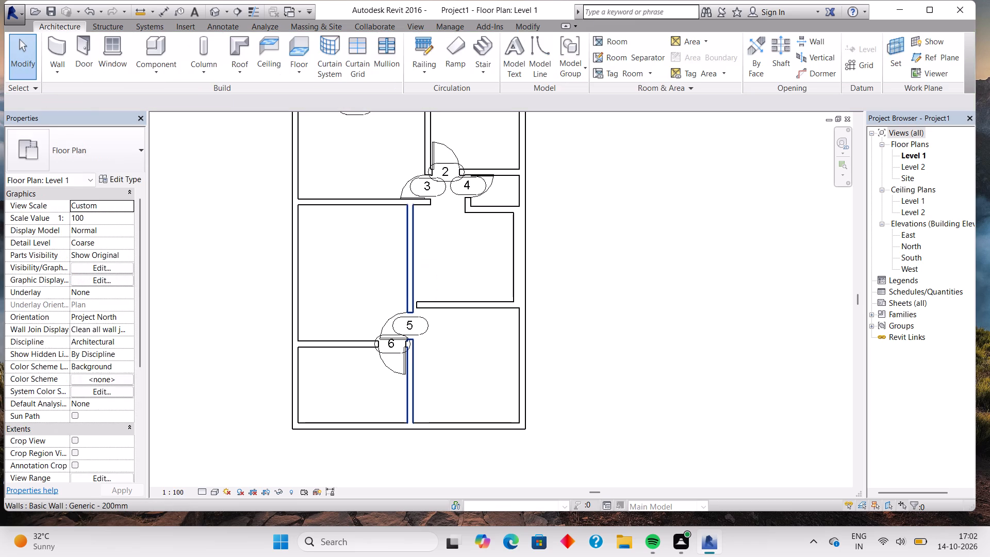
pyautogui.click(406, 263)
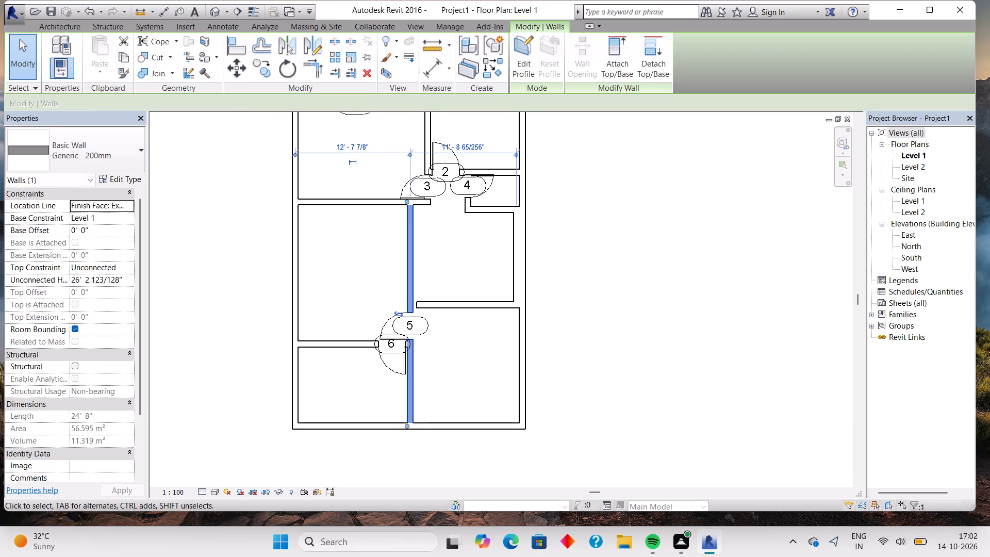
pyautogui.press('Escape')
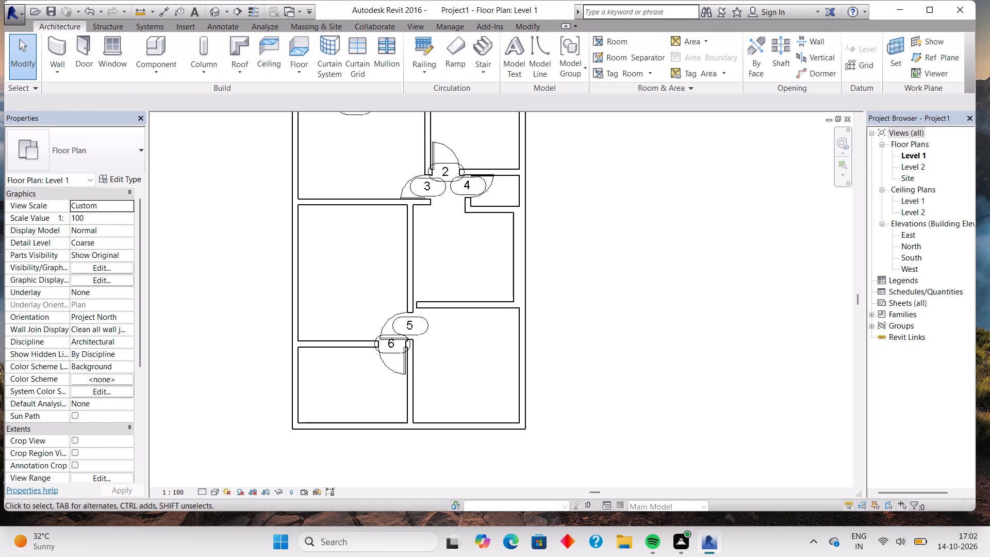
# Delete the 10'-6" wall running down the right exterior wall's inner face.
pyautogui.press('Escape')
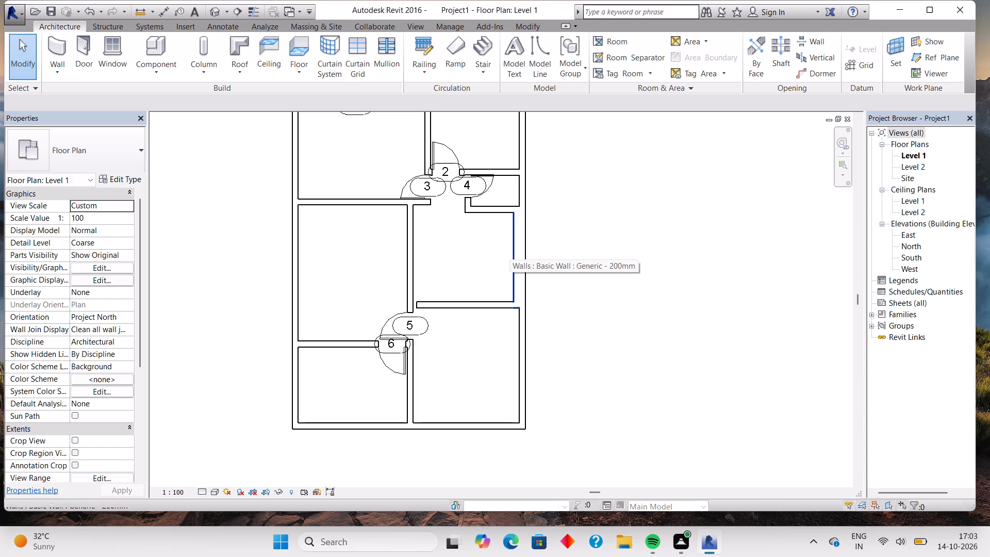
pyautogui.click(513, 244)
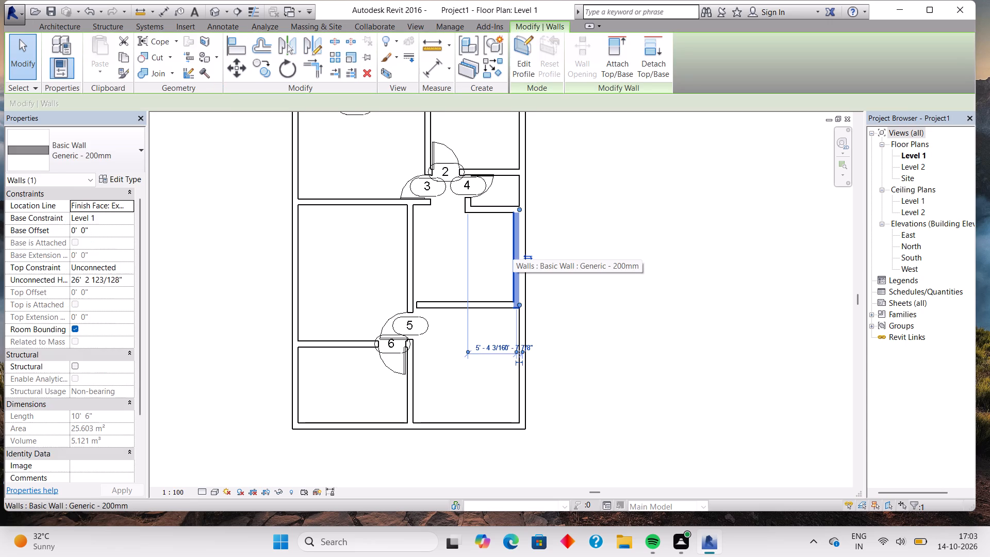
pyautogui.press('Delete')
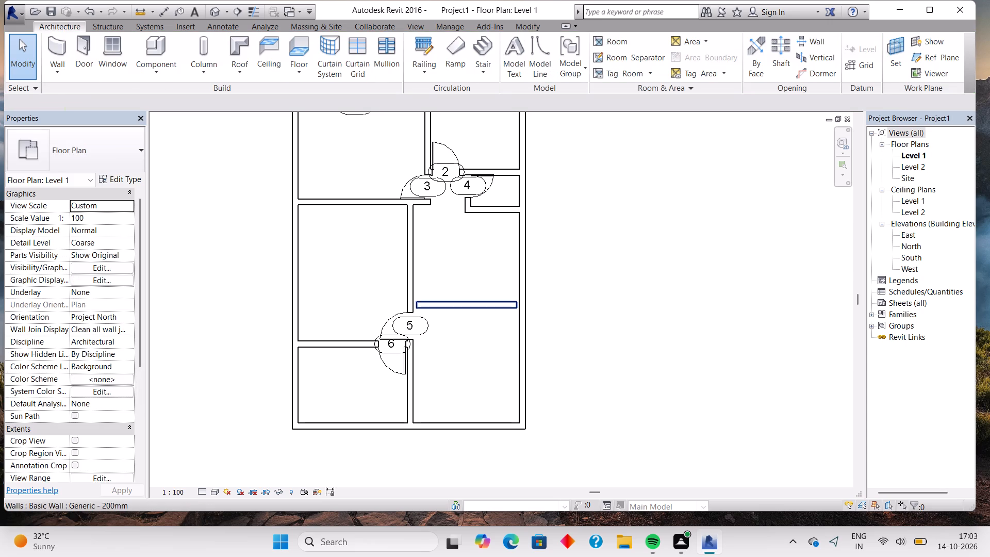
# Nudge the remaining horizontal wall slightly right so its end meets the right exterior wall.
pyautogui.click(490, 305)
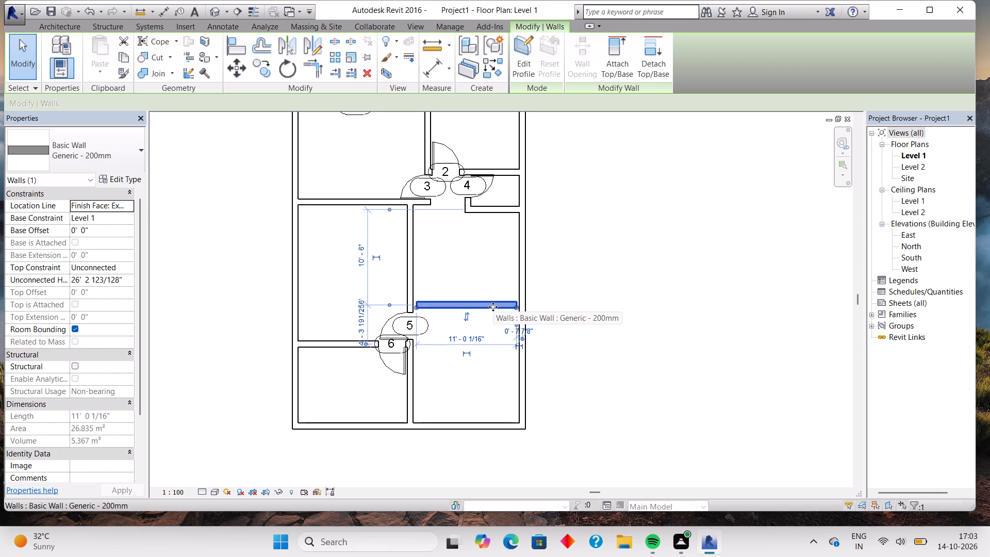
pyautogui.press('Right')
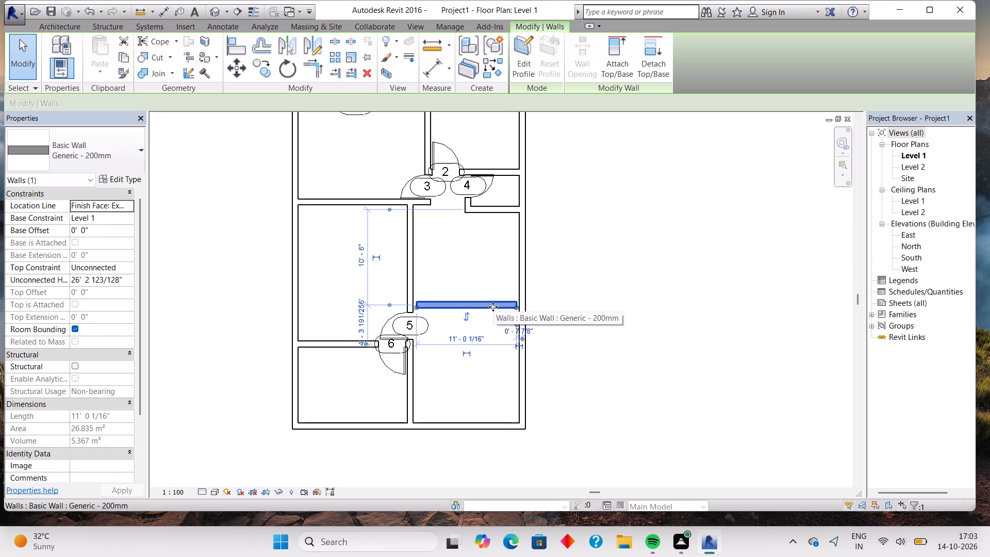
pyautogui.press('Escape')
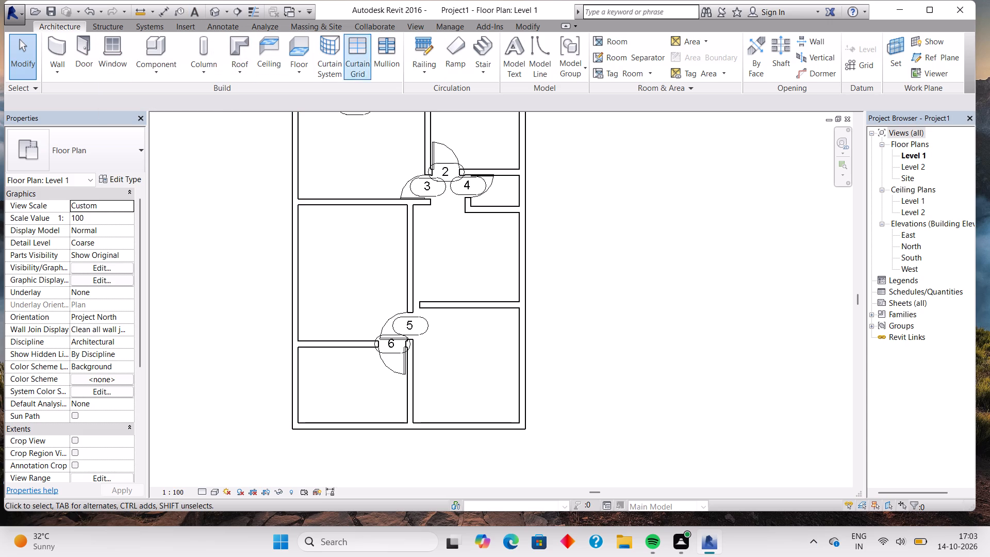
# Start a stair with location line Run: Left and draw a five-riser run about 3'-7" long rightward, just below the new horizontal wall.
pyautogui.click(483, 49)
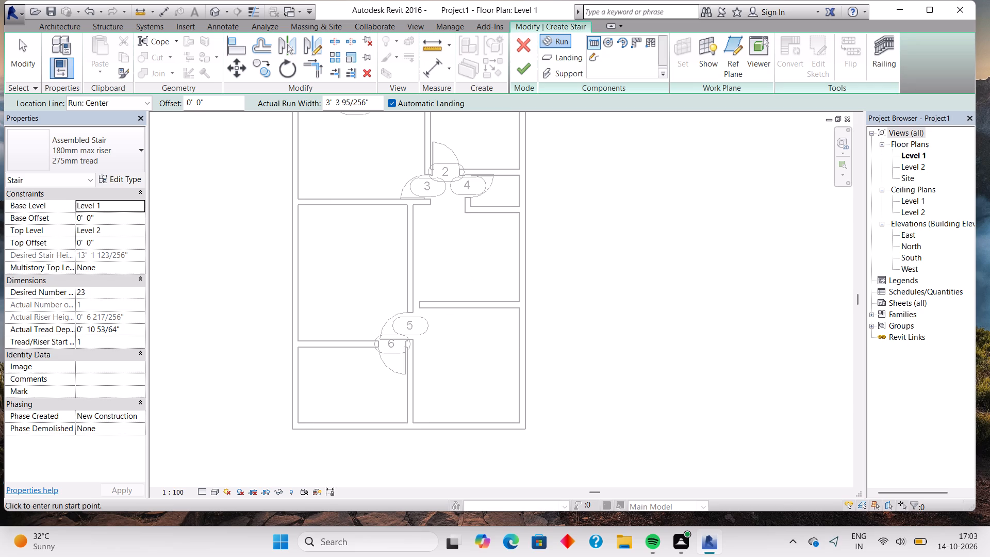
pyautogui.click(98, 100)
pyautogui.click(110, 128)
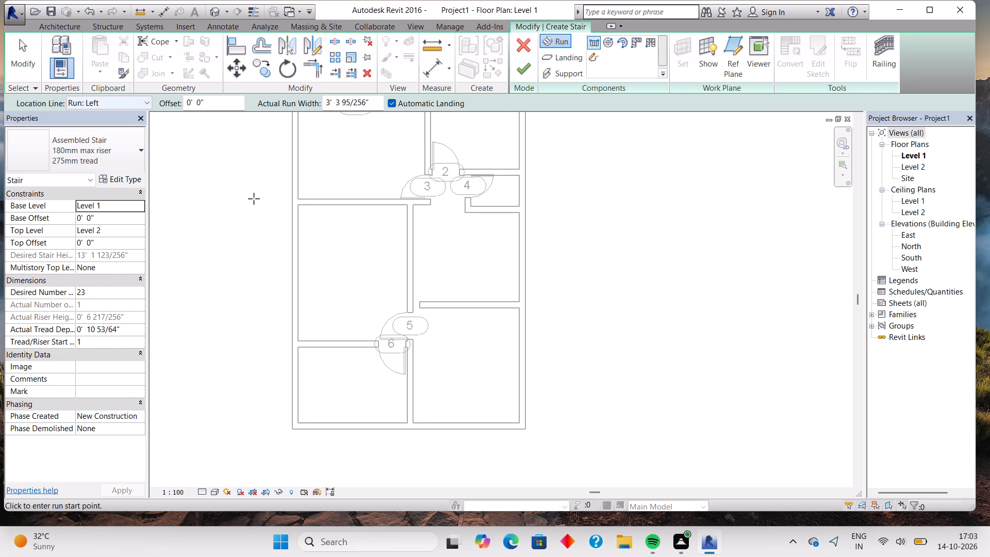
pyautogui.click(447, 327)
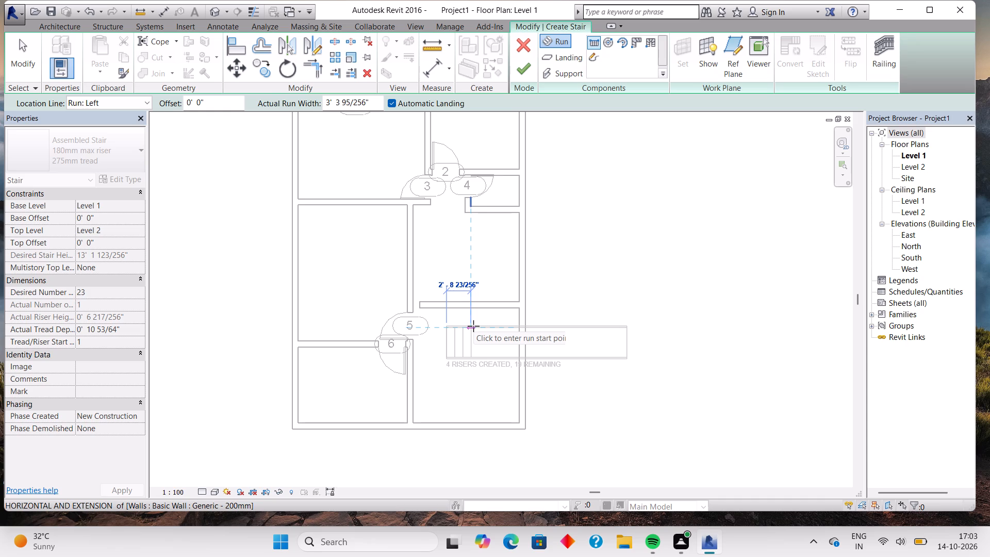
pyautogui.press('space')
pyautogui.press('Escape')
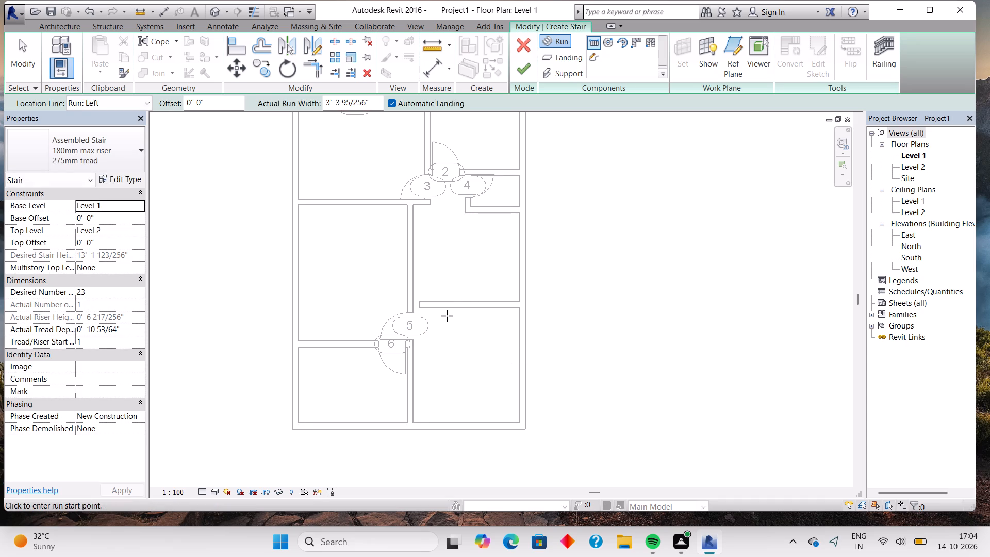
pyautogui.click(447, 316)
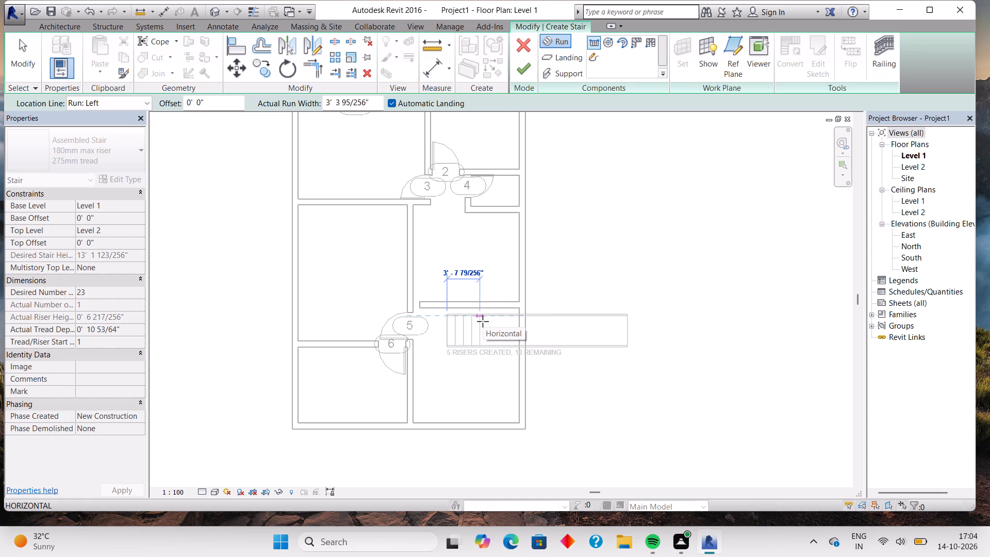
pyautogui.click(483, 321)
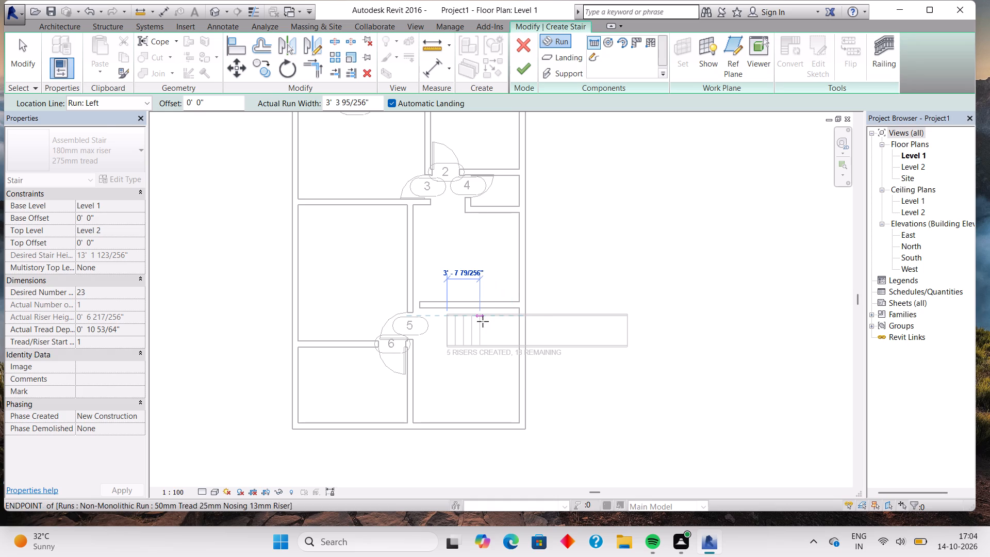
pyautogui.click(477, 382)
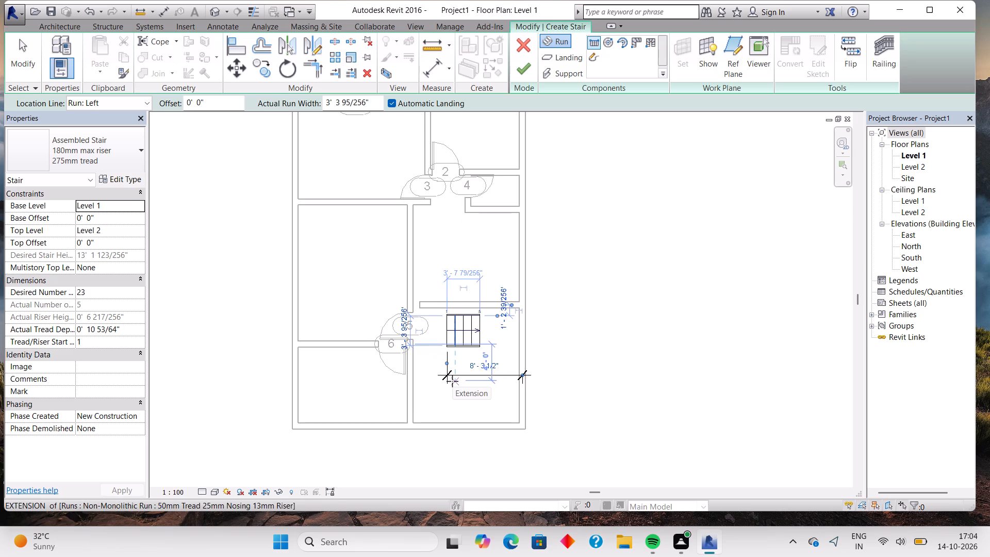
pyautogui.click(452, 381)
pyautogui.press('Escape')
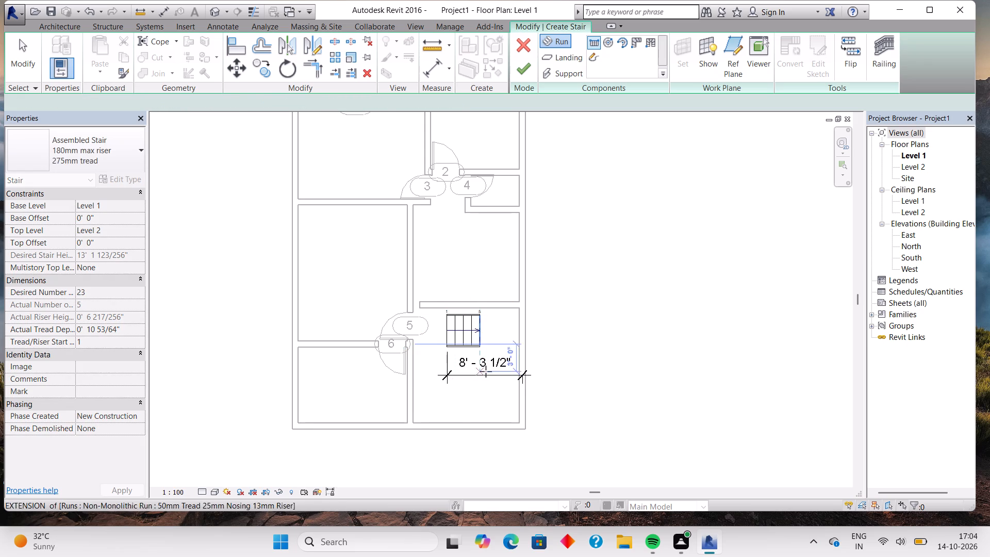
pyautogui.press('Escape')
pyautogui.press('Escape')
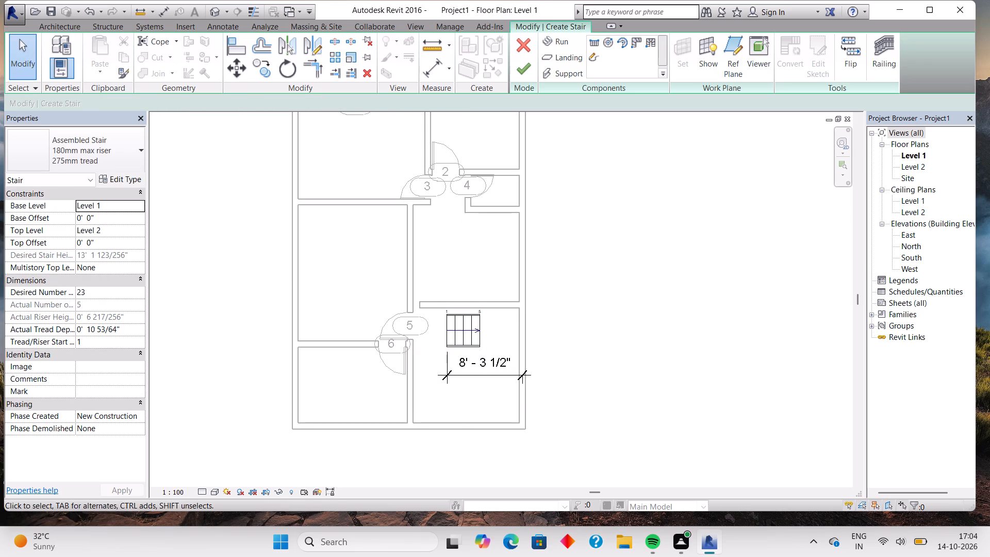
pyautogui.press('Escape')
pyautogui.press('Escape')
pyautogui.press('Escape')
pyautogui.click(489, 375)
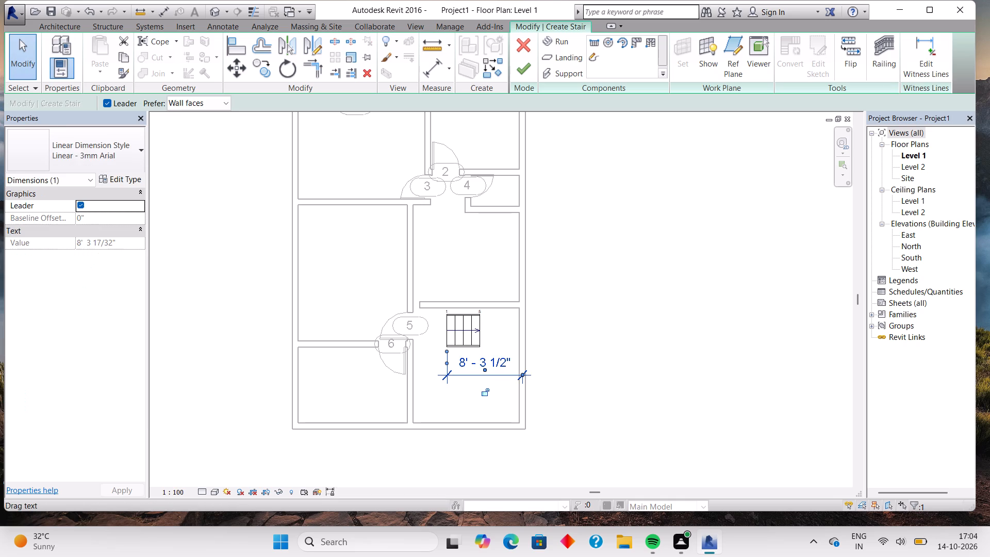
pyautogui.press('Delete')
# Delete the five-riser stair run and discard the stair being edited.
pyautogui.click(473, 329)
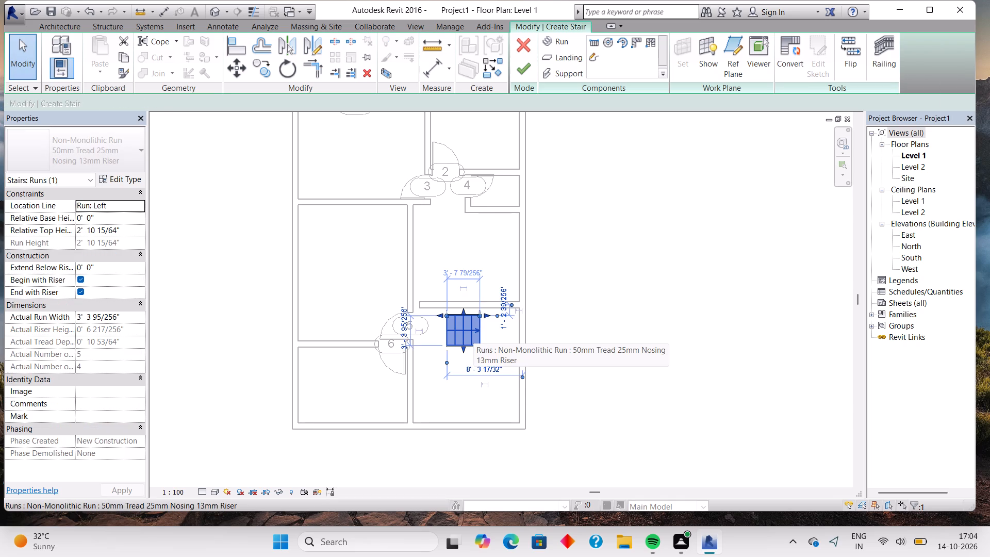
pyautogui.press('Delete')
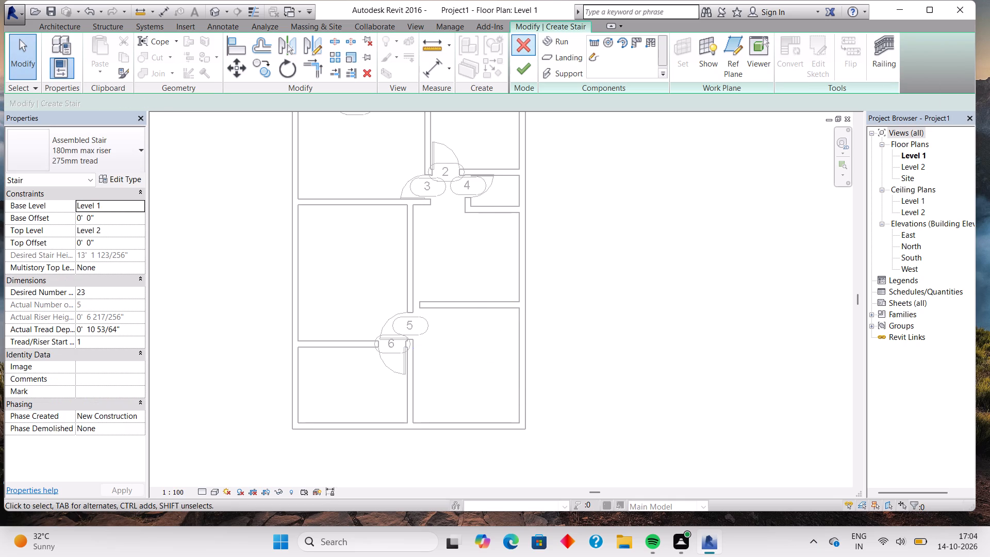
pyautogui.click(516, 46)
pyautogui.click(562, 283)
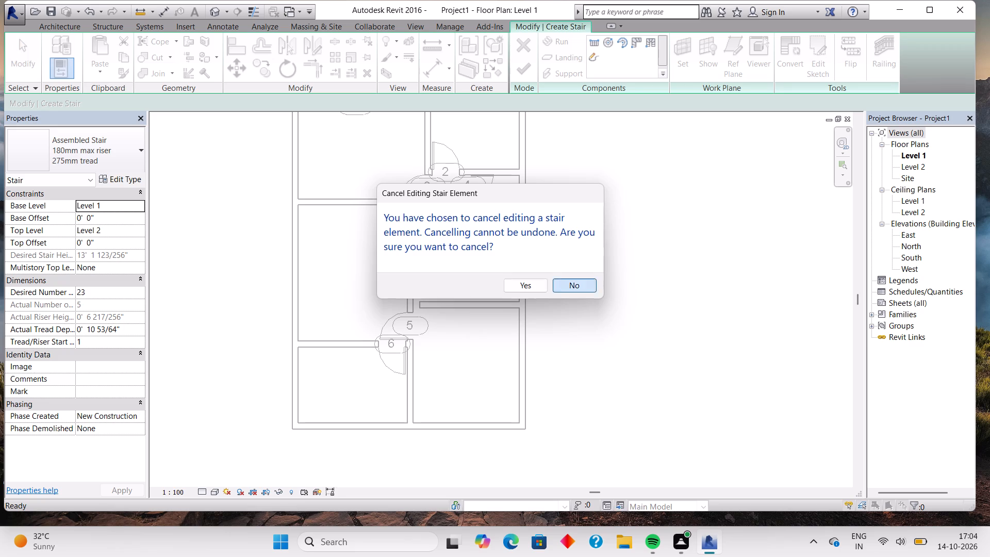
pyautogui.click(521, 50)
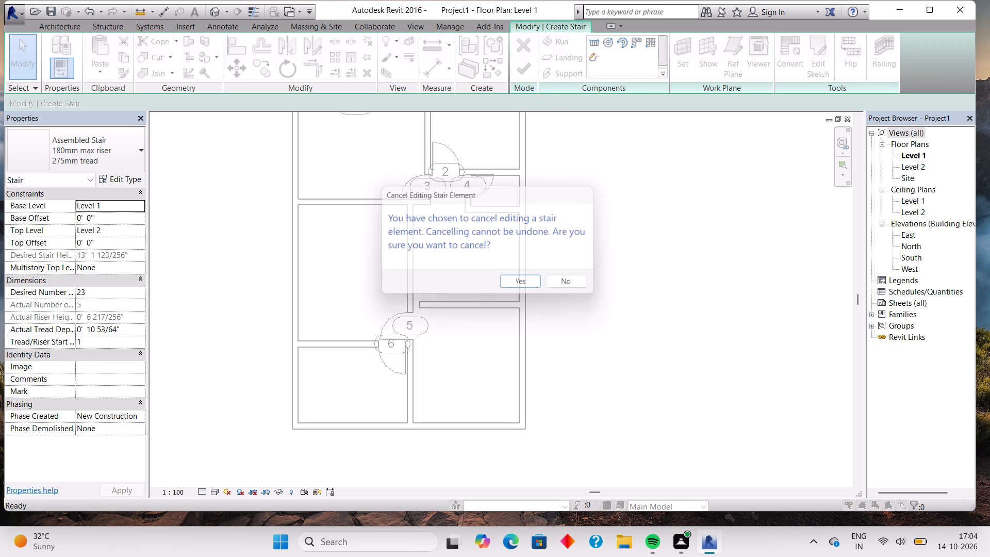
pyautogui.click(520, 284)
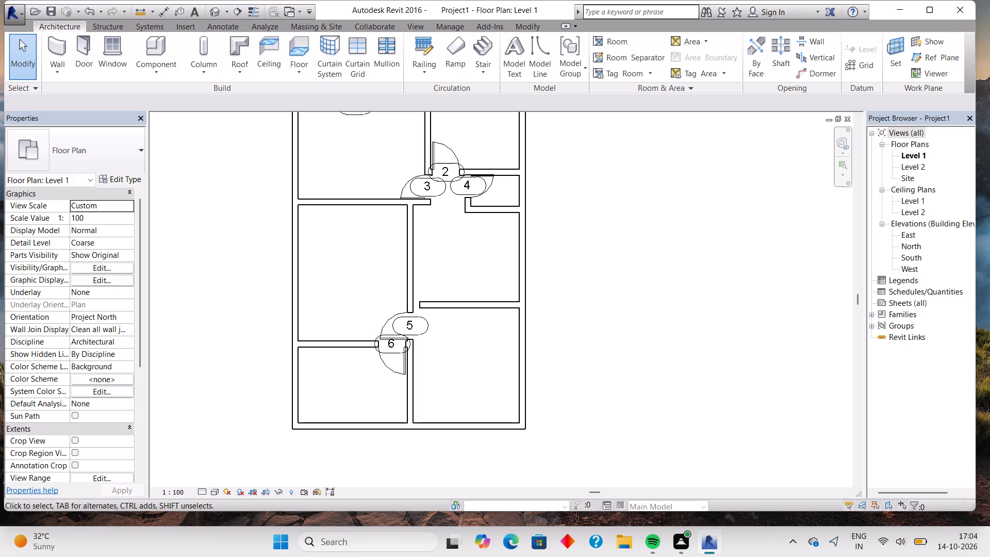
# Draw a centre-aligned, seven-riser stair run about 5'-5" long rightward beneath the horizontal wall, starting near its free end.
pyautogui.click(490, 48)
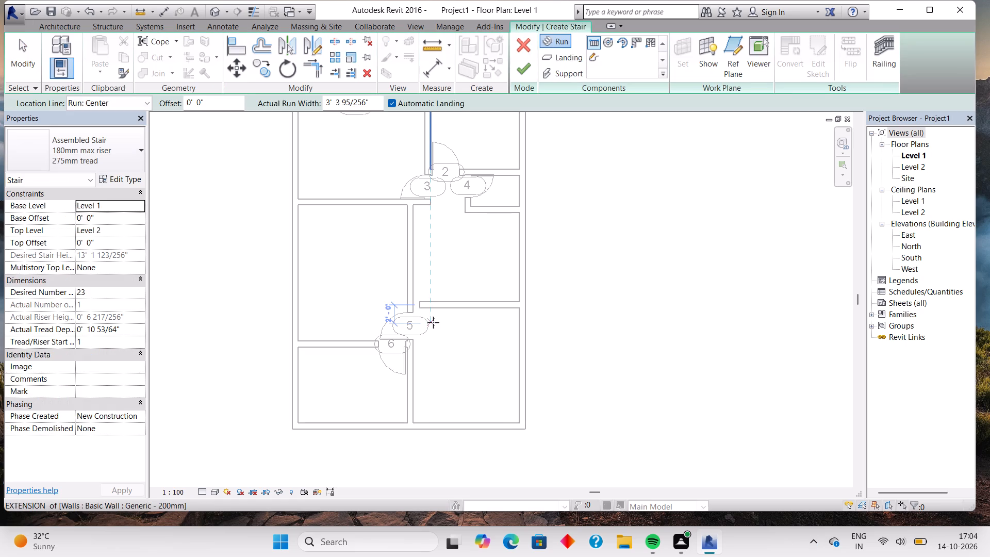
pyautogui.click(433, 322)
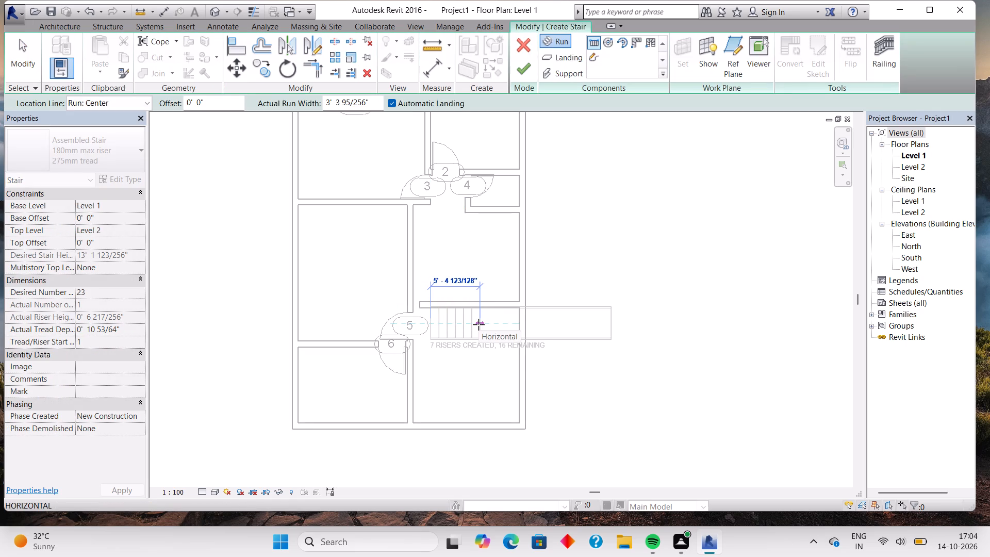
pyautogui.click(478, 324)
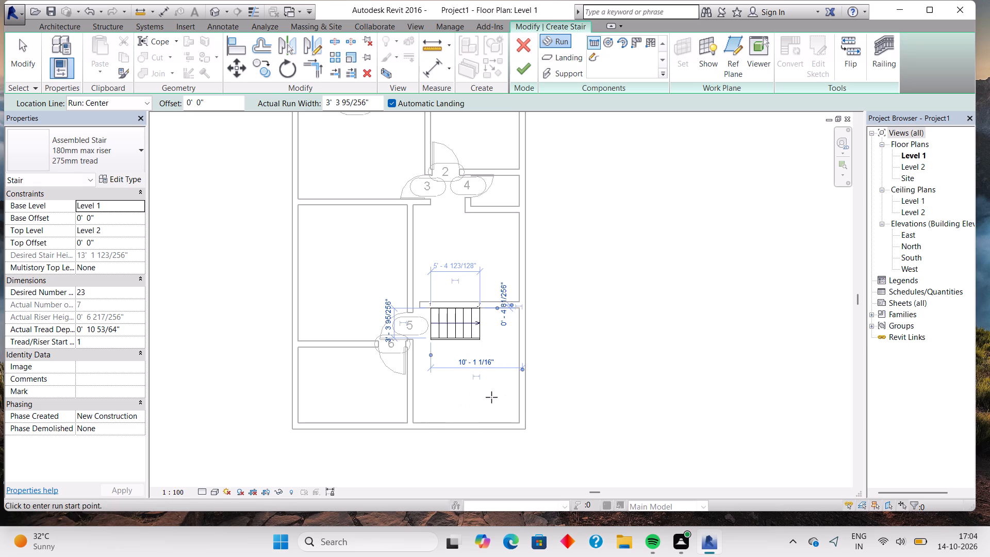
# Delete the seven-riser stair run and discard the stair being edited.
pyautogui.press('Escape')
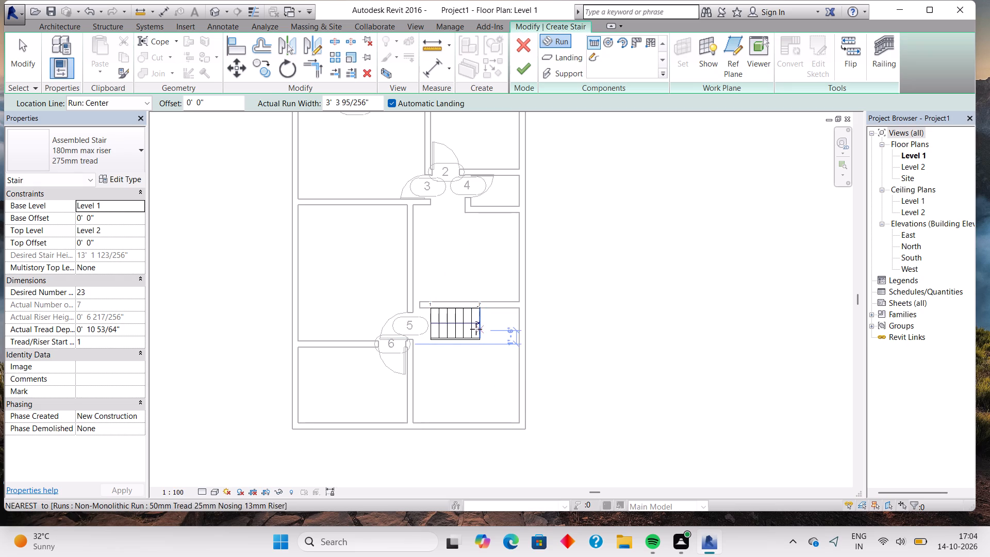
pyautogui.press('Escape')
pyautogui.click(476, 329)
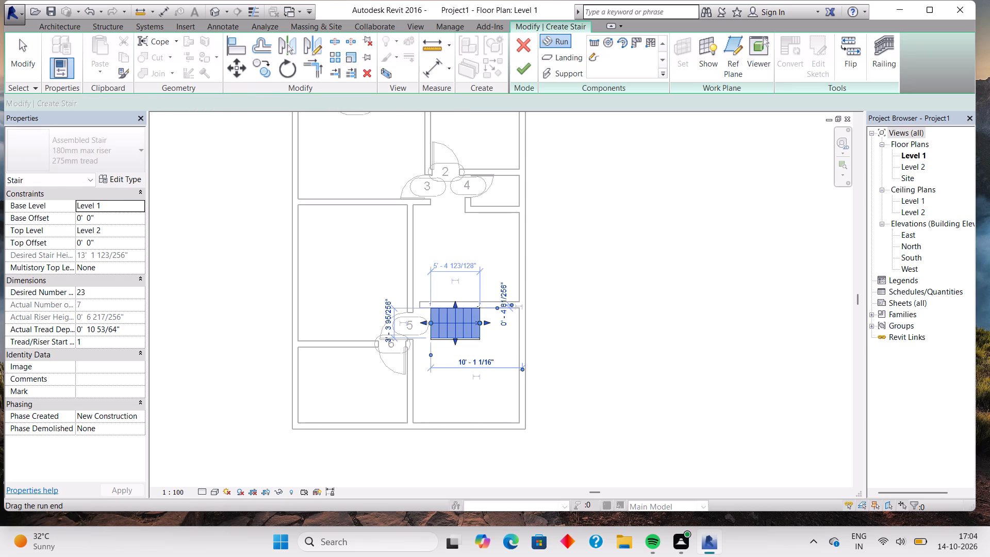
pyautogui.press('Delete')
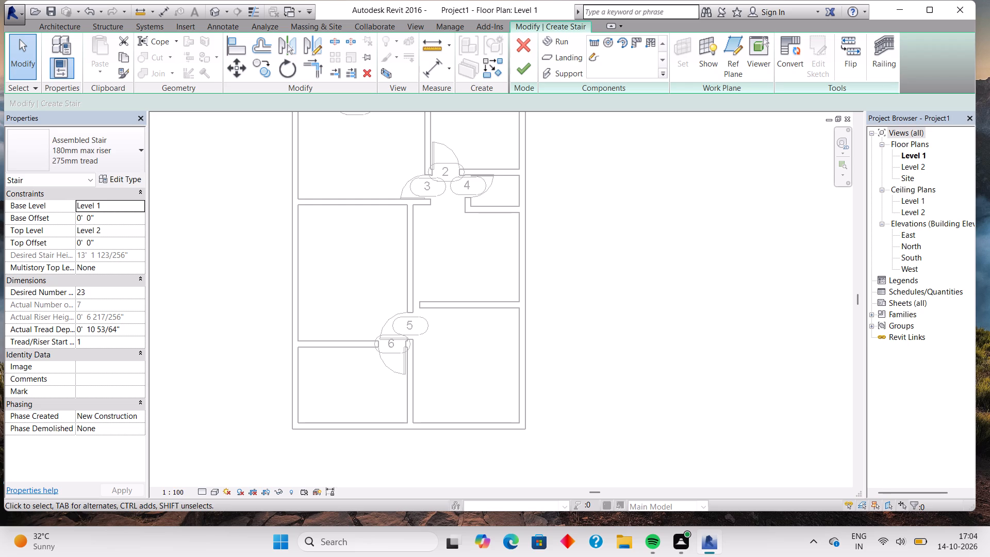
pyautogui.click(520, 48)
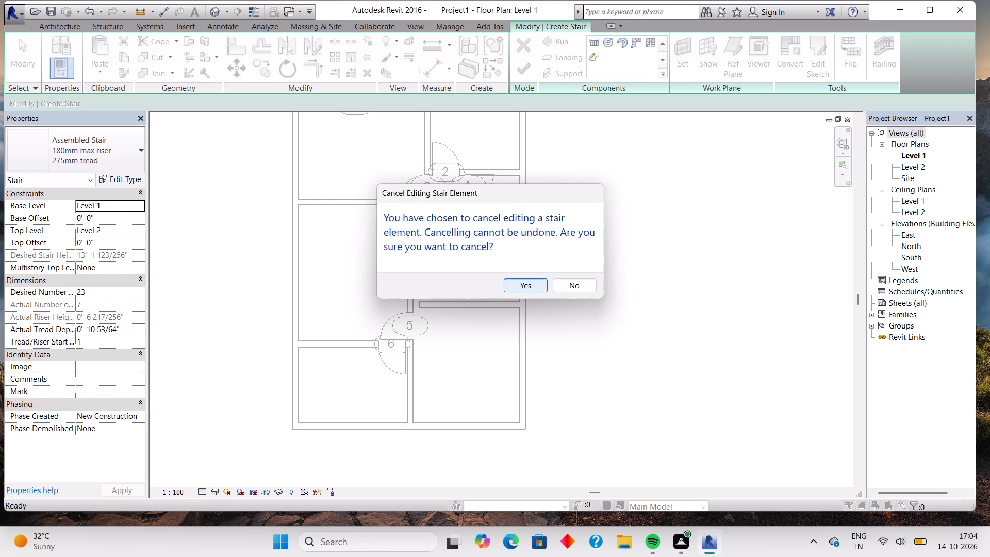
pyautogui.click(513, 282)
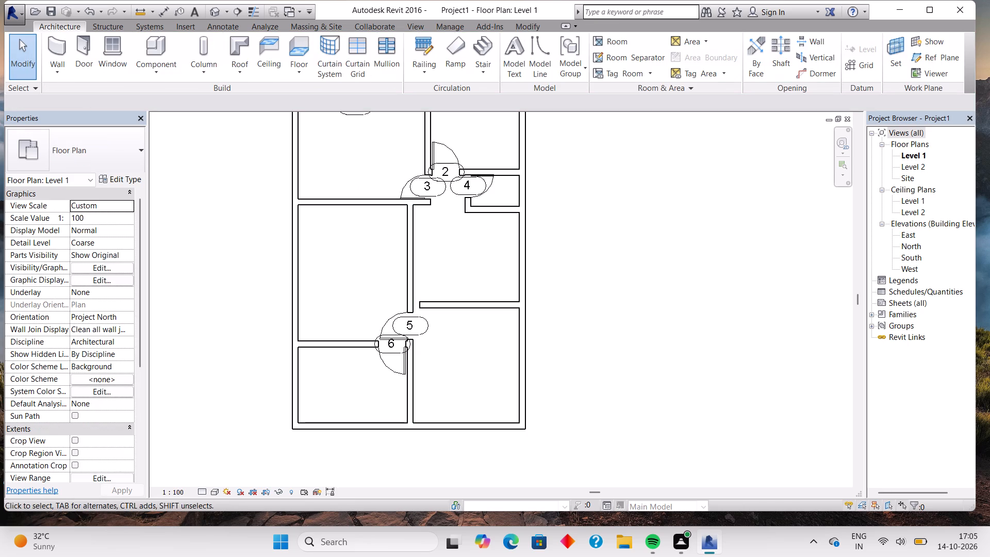
# Draw a centre-aligned, five-riser stair run about 3'-7" long rightward from near the horizontal wall's free end in the lower-right room.
pyautogui.click(482, 53)
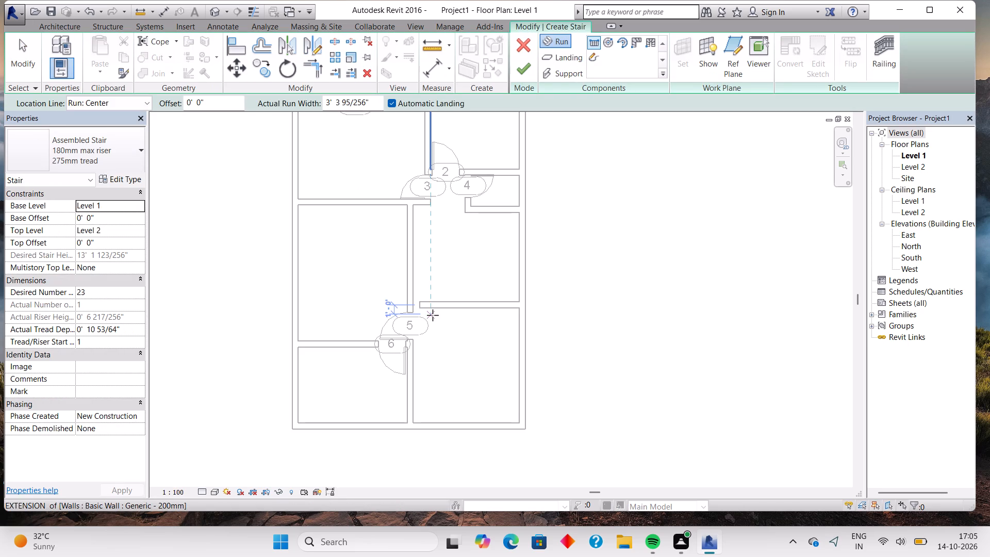
pyautogui.click(430, 317)
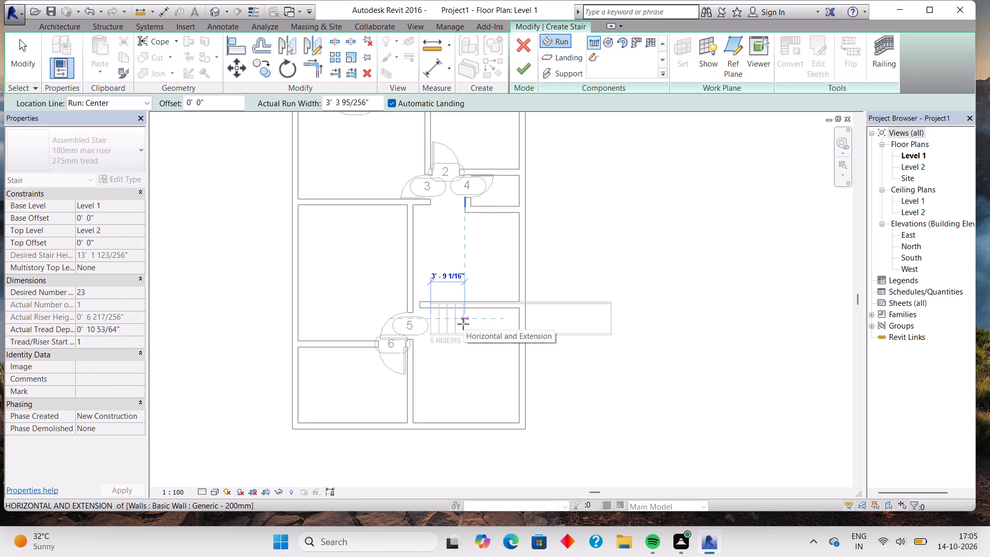
pyautogui.click(463, 324)
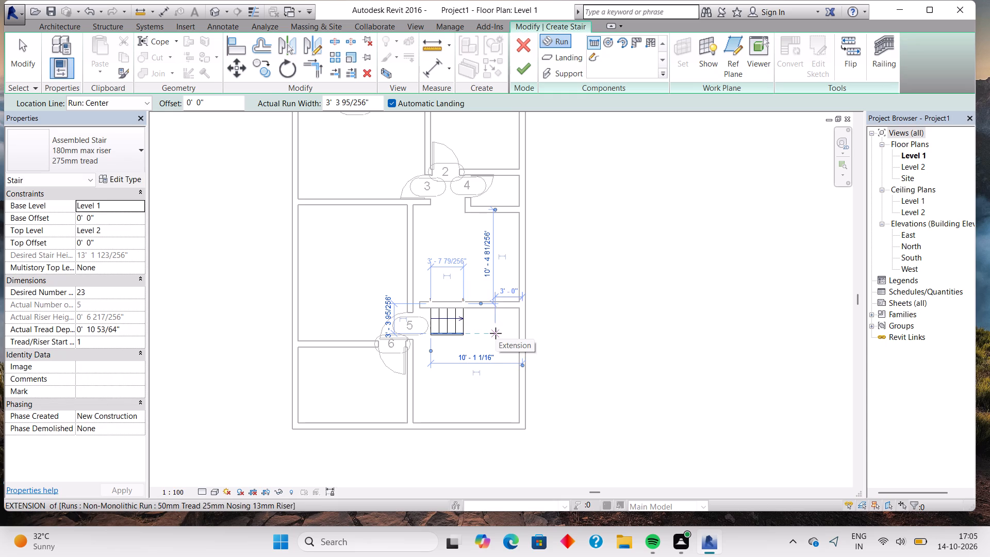
pyautogui.press('Escape')
pyautogui.press('Escape')
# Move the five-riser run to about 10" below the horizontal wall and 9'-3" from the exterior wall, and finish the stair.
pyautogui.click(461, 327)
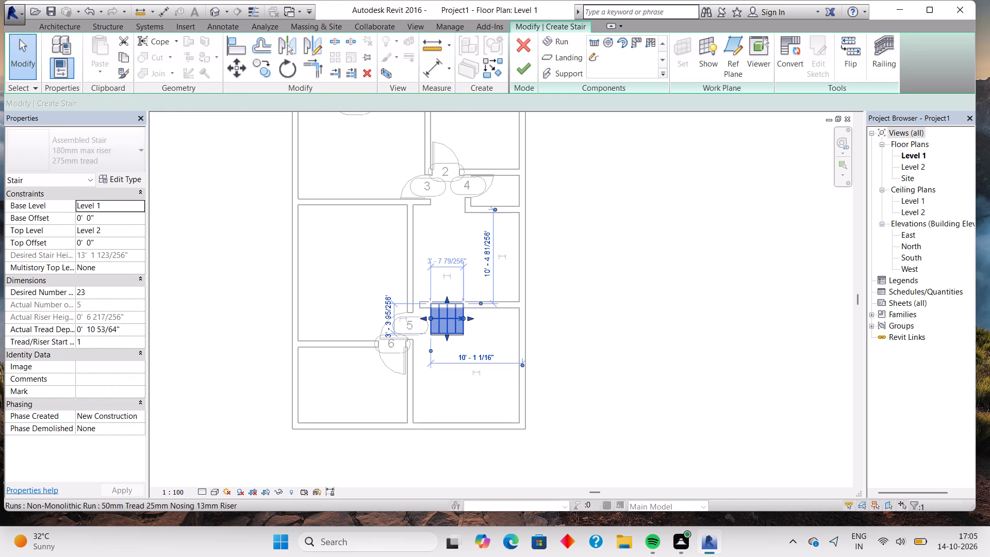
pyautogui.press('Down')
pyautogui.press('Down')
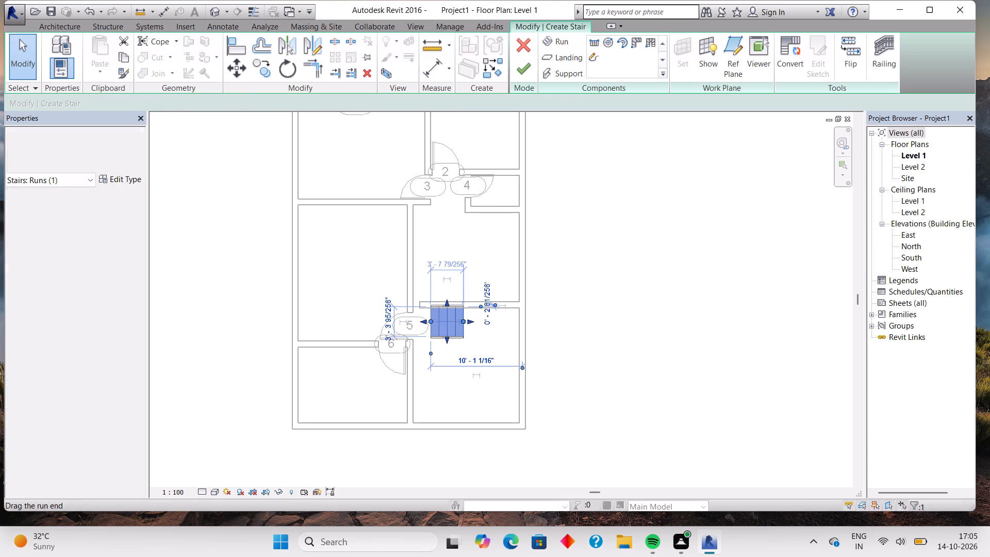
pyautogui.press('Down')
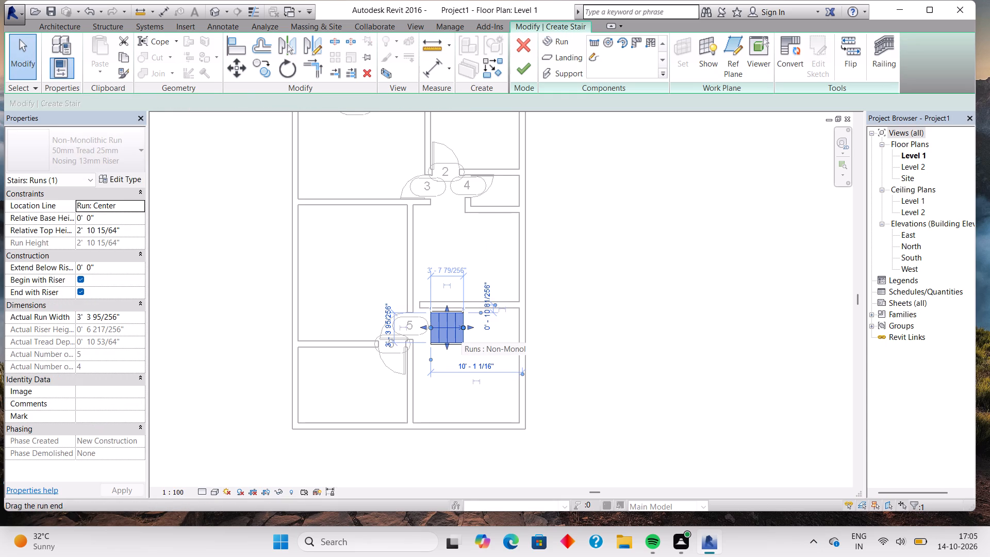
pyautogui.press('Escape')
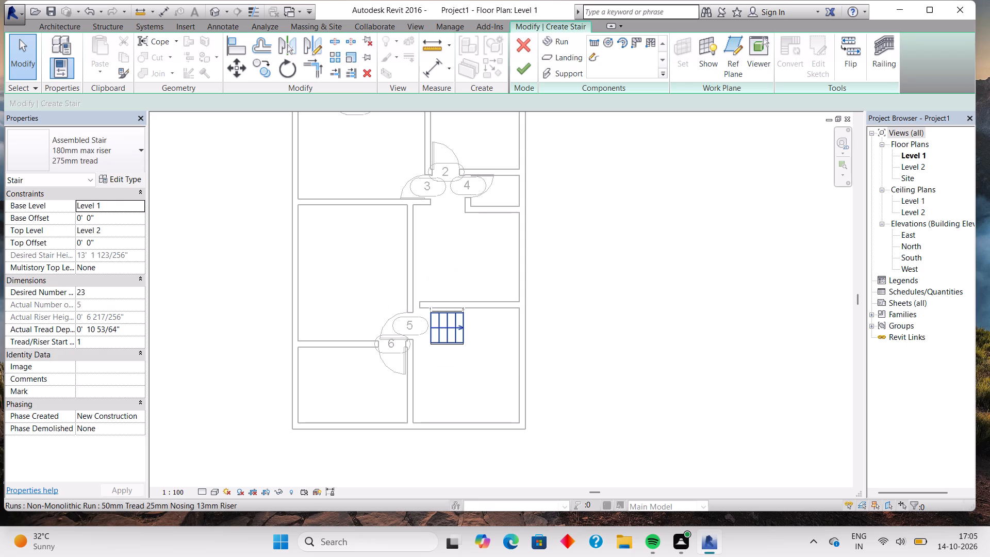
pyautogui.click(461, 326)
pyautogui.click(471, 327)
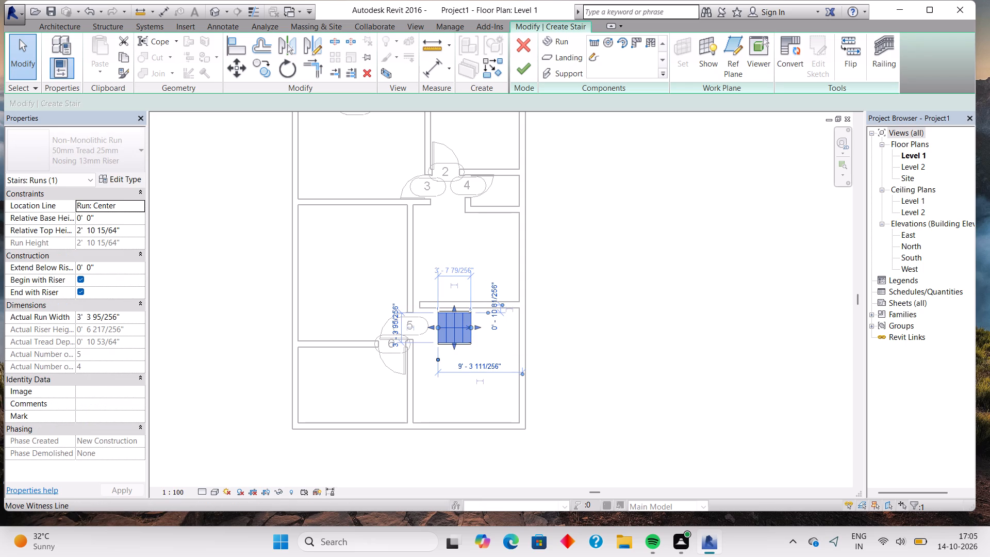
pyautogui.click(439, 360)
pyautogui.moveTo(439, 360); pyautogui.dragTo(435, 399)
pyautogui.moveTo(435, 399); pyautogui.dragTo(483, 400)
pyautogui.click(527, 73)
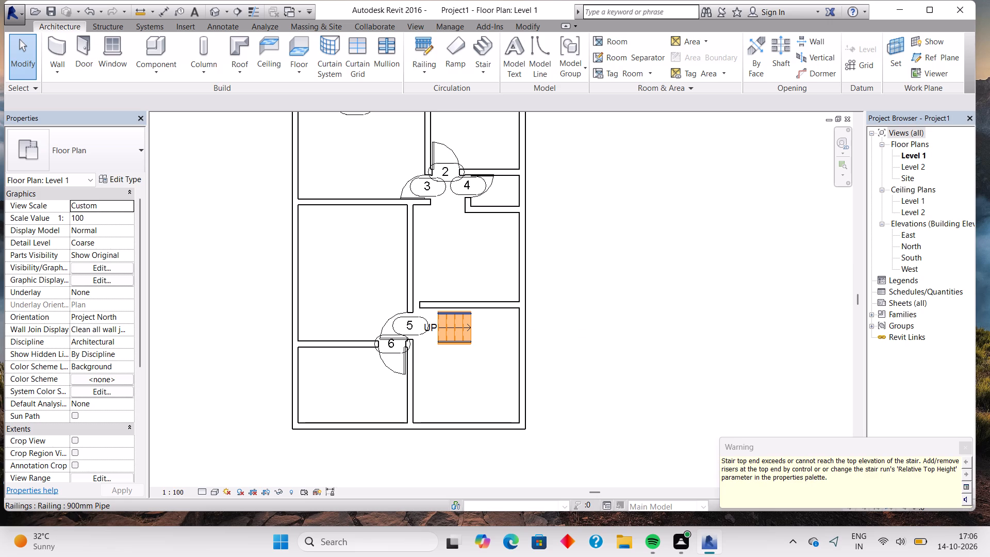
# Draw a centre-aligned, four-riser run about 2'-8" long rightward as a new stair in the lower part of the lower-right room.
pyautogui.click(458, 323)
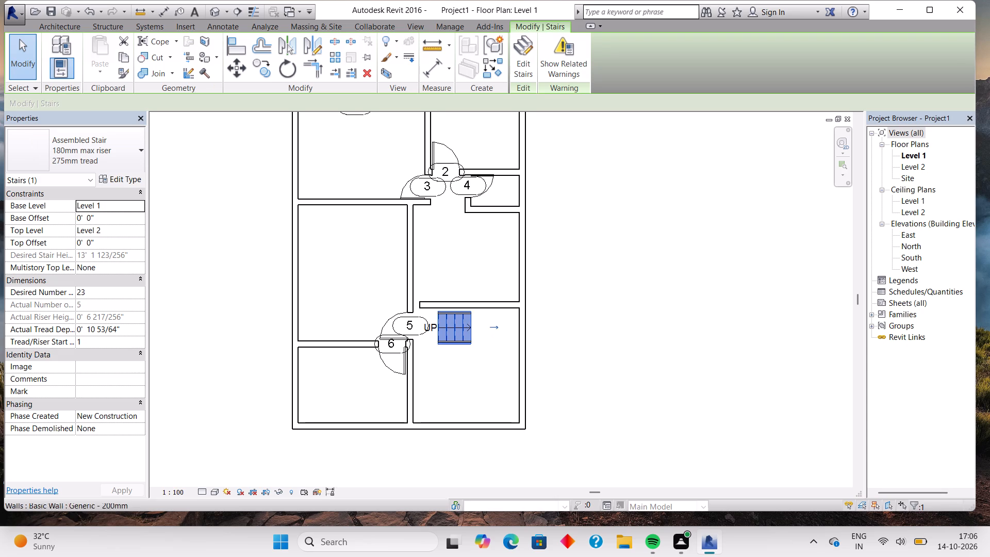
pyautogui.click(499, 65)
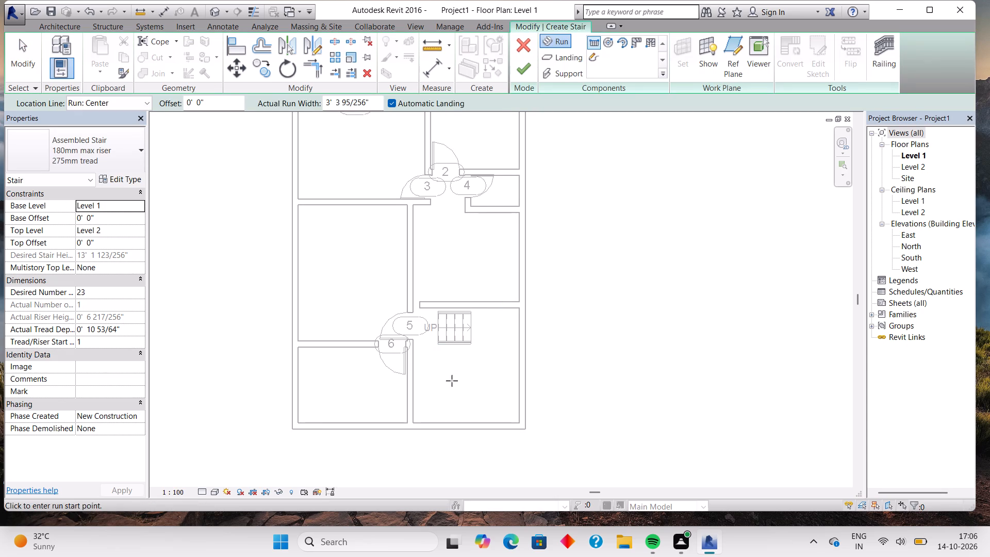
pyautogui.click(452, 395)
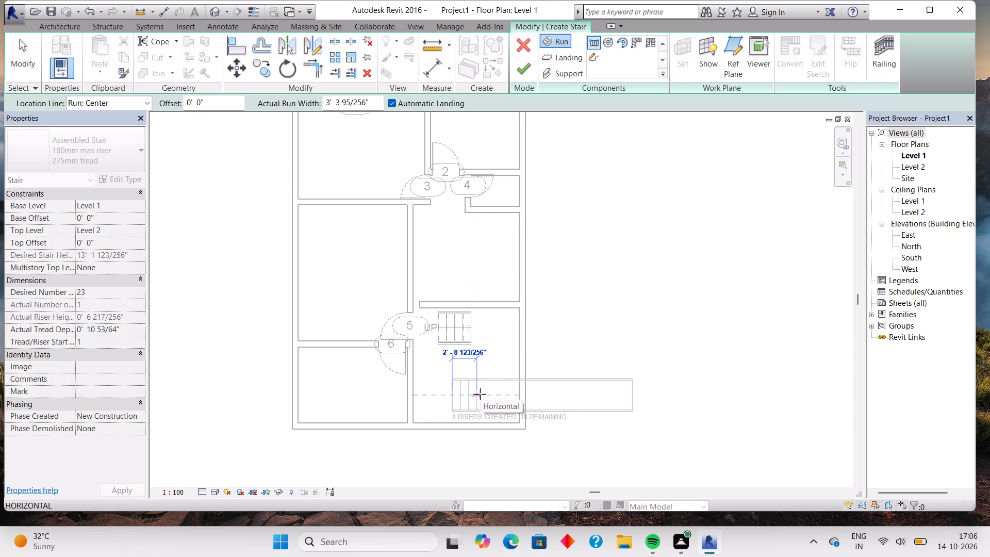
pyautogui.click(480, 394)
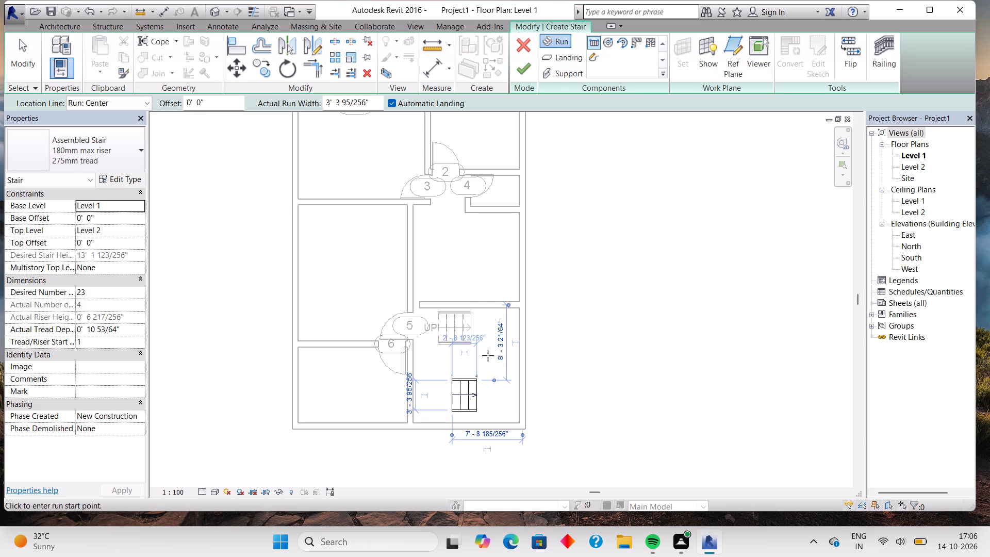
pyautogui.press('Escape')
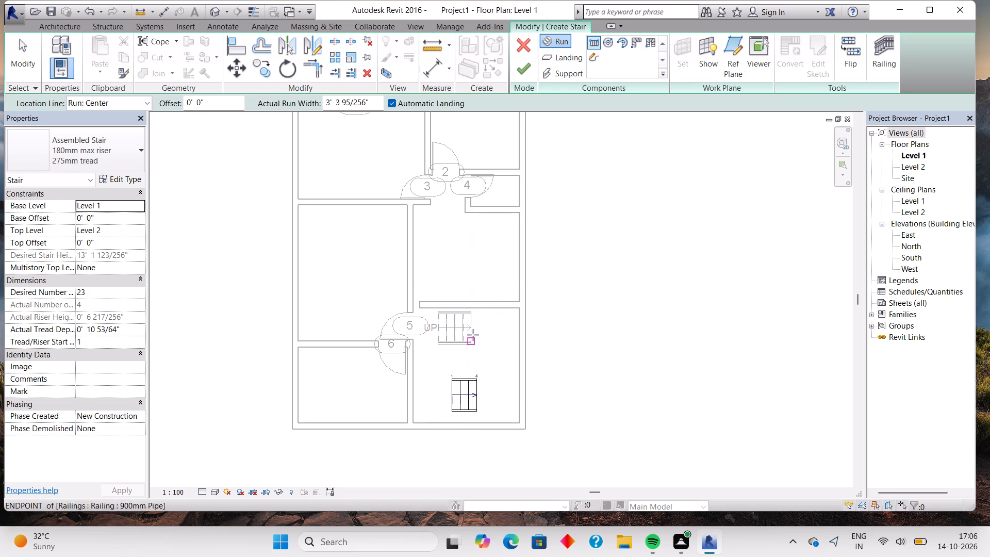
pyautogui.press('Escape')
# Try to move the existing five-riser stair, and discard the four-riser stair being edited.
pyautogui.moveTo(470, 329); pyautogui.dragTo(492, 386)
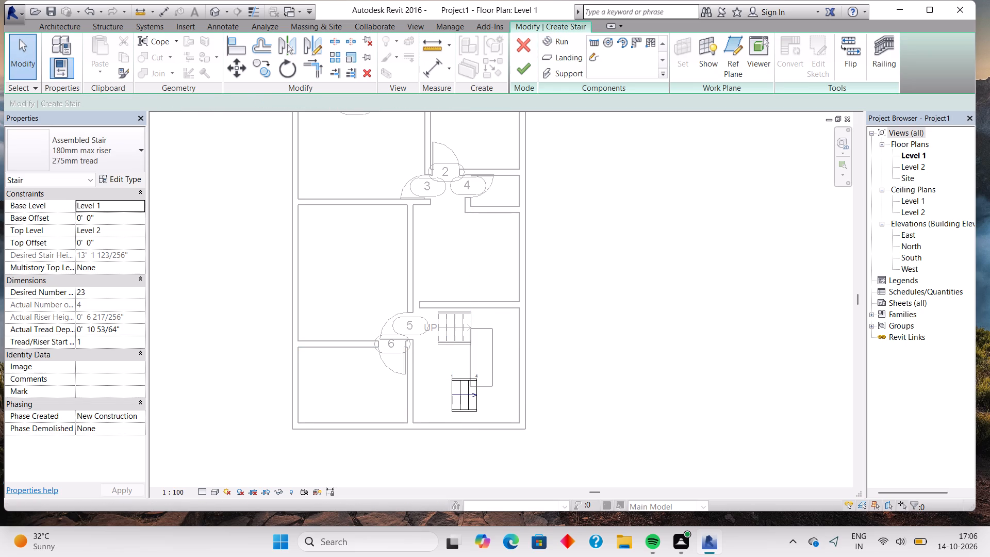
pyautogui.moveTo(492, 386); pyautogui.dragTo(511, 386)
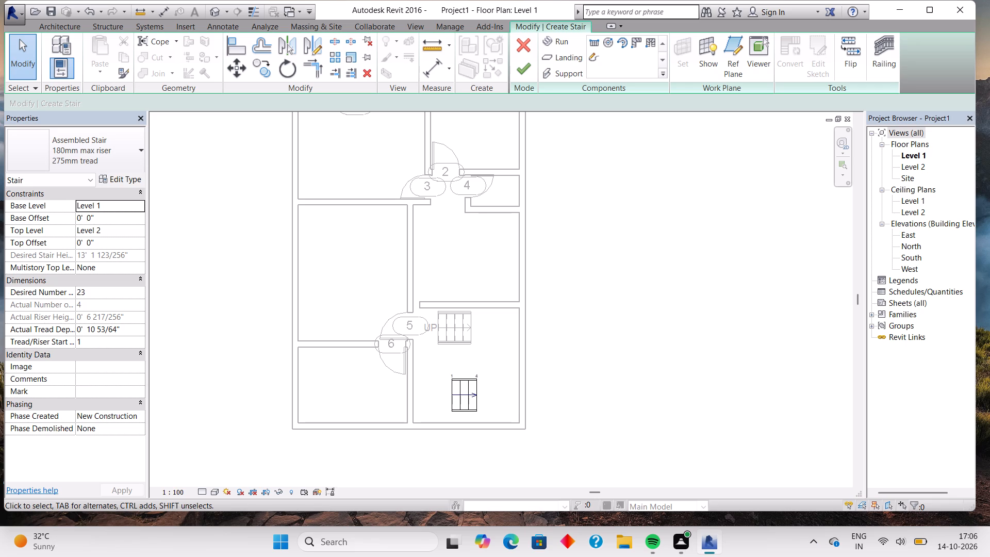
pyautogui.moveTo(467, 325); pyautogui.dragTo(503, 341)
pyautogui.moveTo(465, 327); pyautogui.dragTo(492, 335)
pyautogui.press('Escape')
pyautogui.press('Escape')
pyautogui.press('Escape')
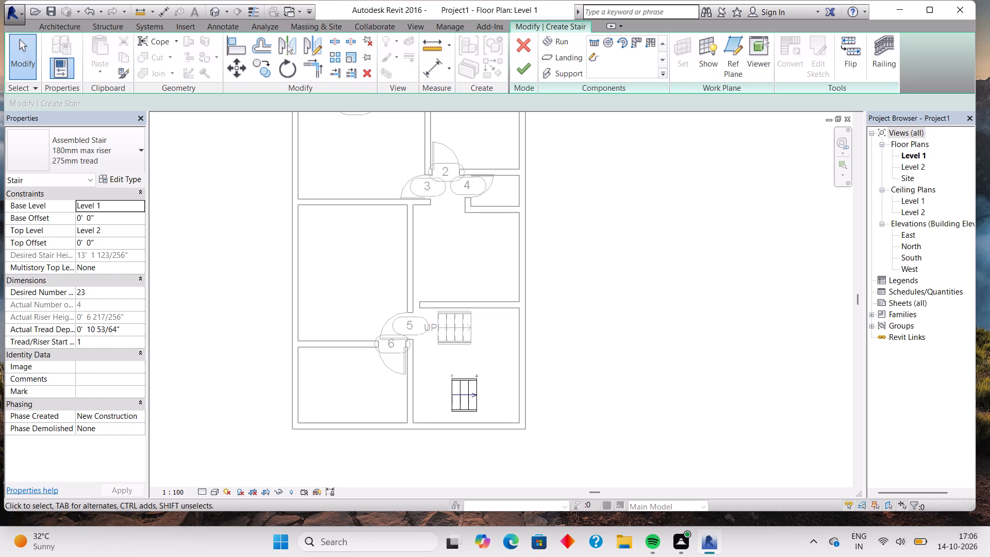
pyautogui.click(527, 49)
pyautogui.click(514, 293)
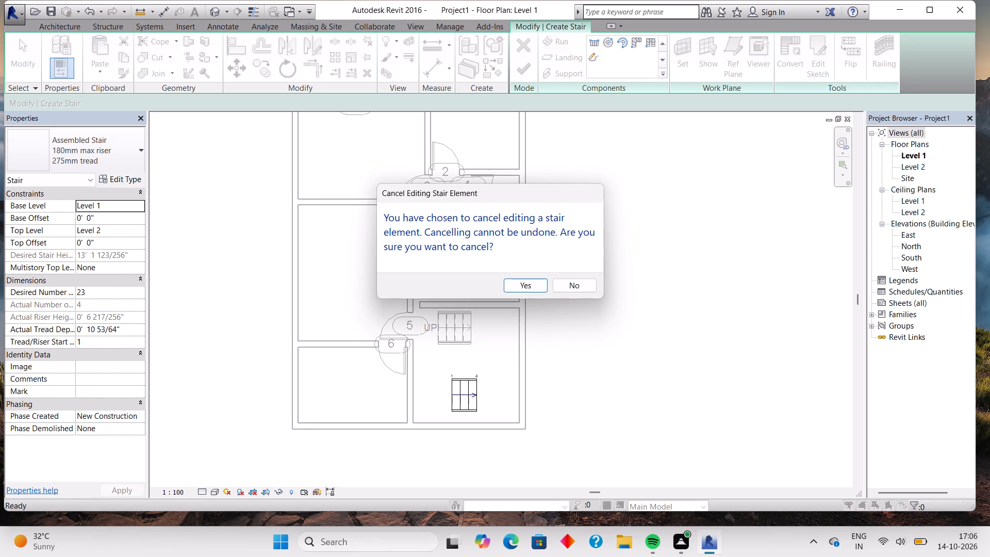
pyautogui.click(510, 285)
# Delete the finished five-riser stair from the lower-right room.
pyautogui.click(465, 331)
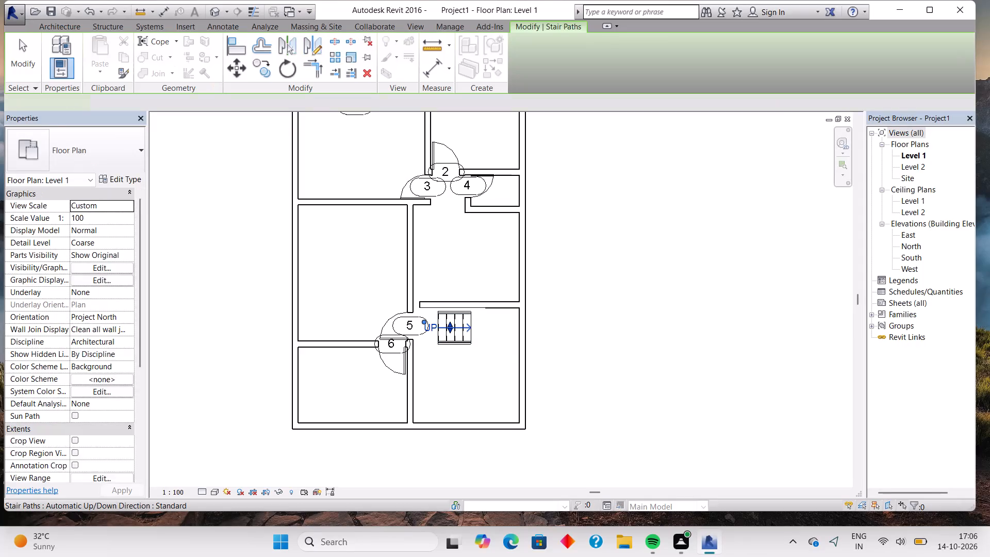
pyautogui.press('Escape')
pyautogui.click(460, 333)
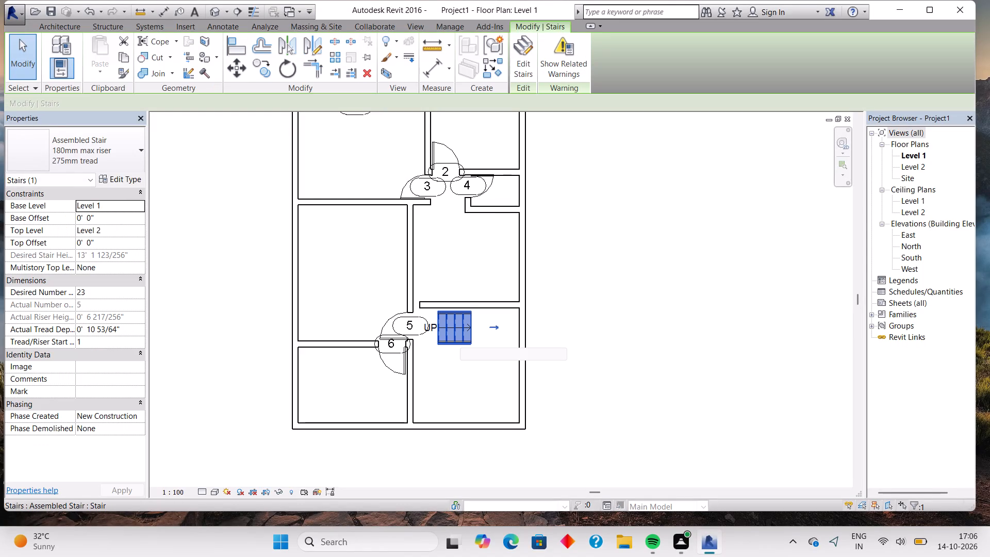
pyautogui.press('Delete')
# Draw a left-aligned, six-riser stair run about 4'-6" long rightward beneath the horizontal wall, starting near its free end.
pyautogui.scroll(2, 456, 326)
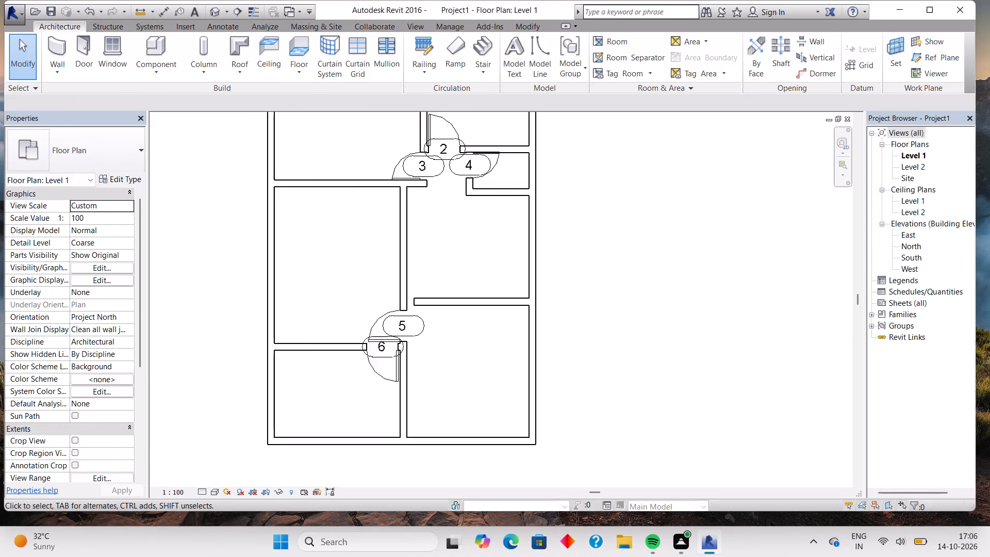
pyautogui.scroll(2, 456, 322)
pyautogui.scroll(-1, 456, 318)
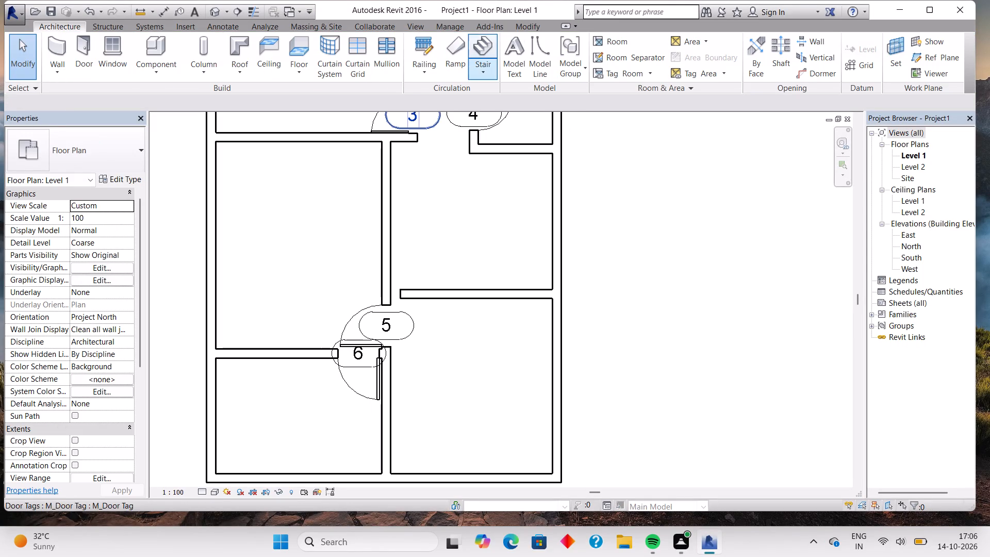
pyautogui.click(478, 55)
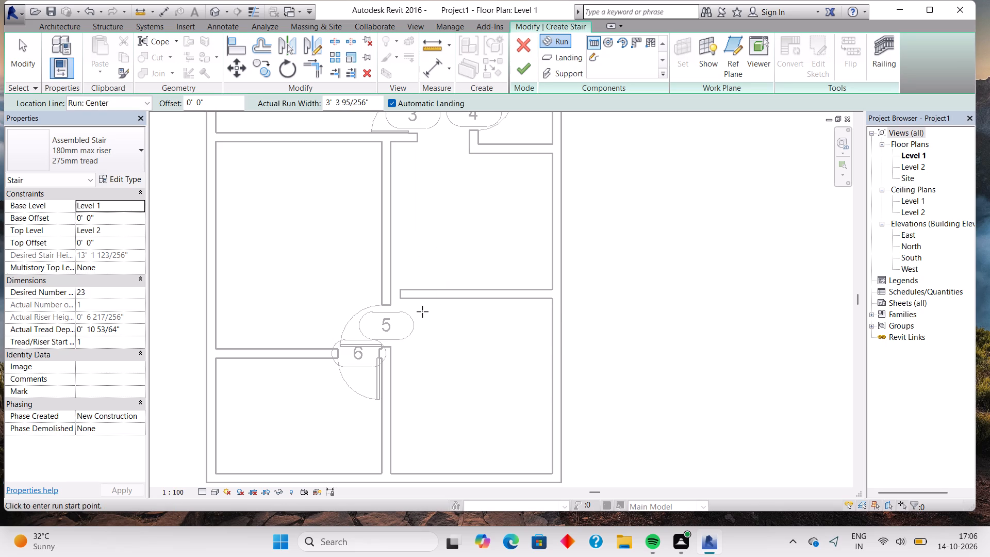
pyautogui.click(422, 312)
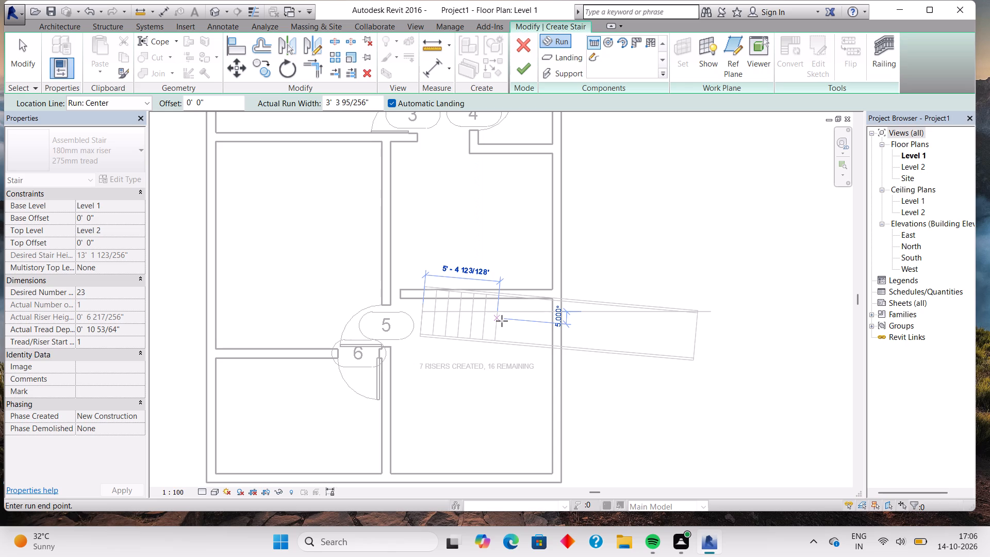
pyautogui.click(150, 107)
pyautogui.click(134, 132)
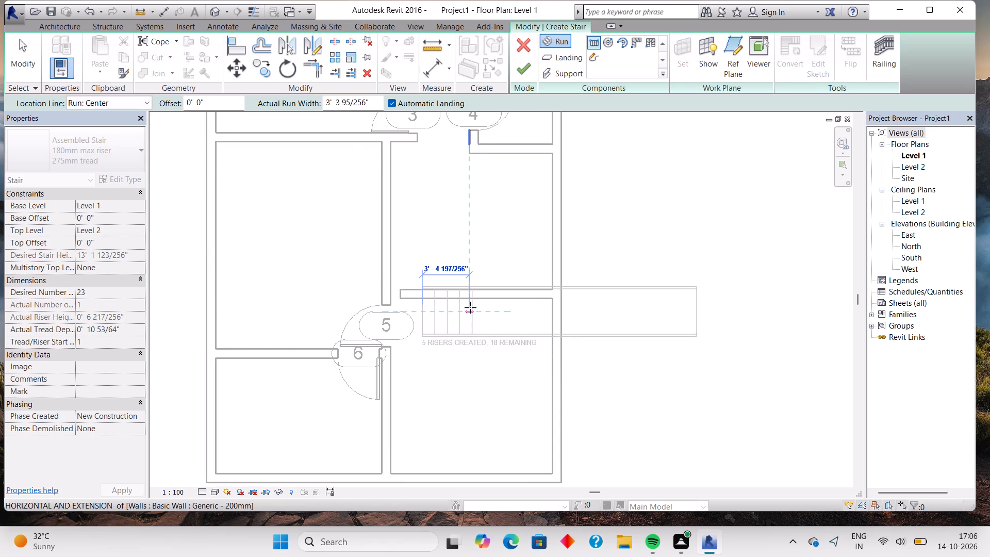
pyautogui.click(144, 102)
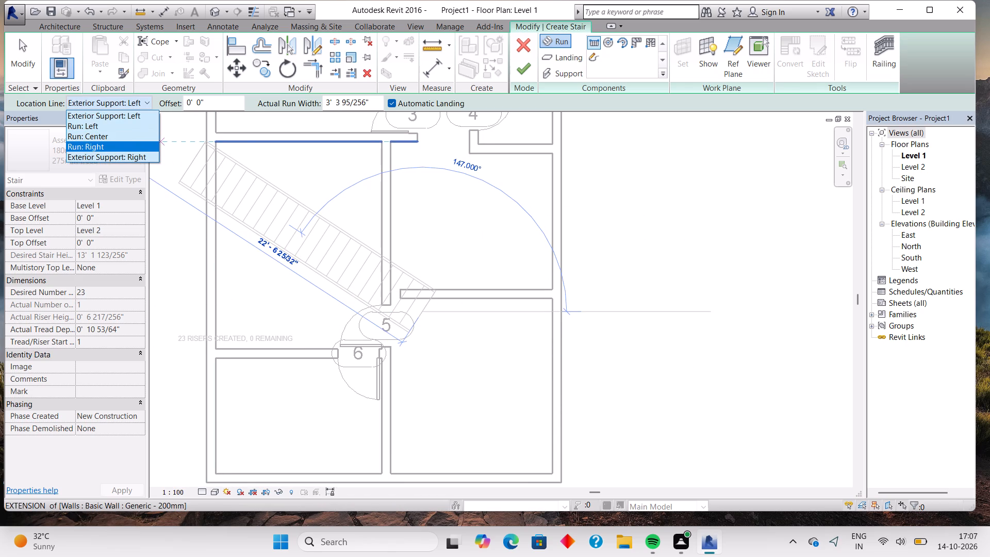
pyautogui.click(141, 144)
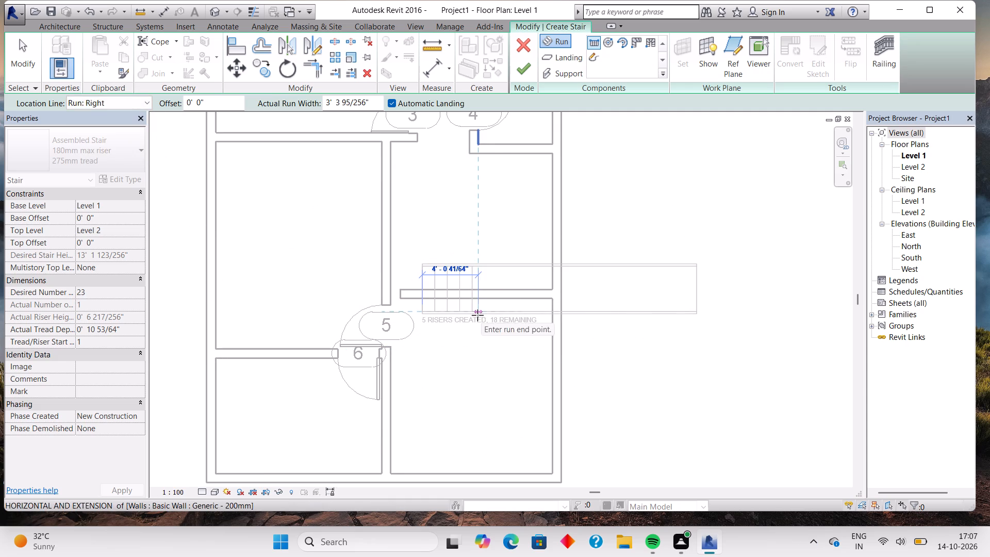
pyautogui.click(139, 104)
pyautogui.click(131, 129)
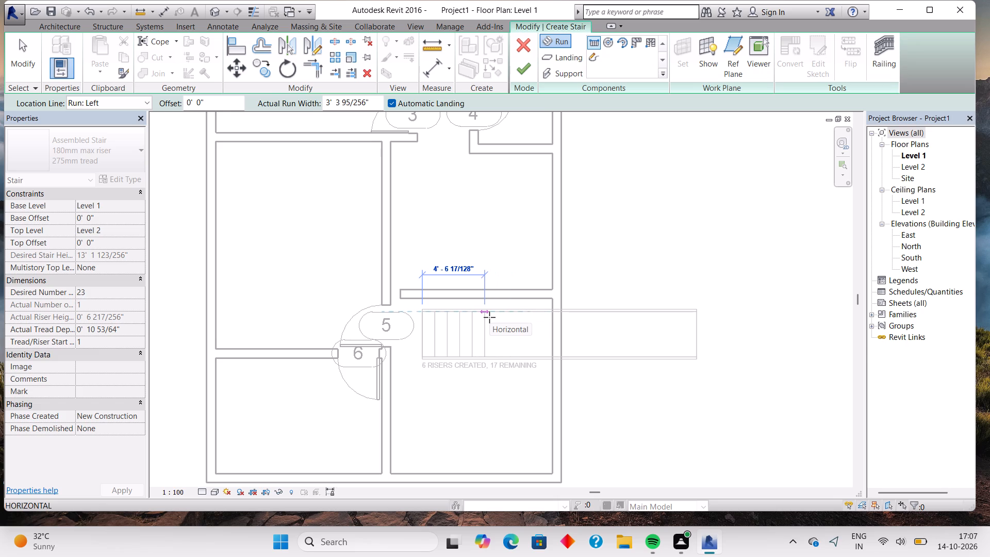
pyautogui.click(489, 317)
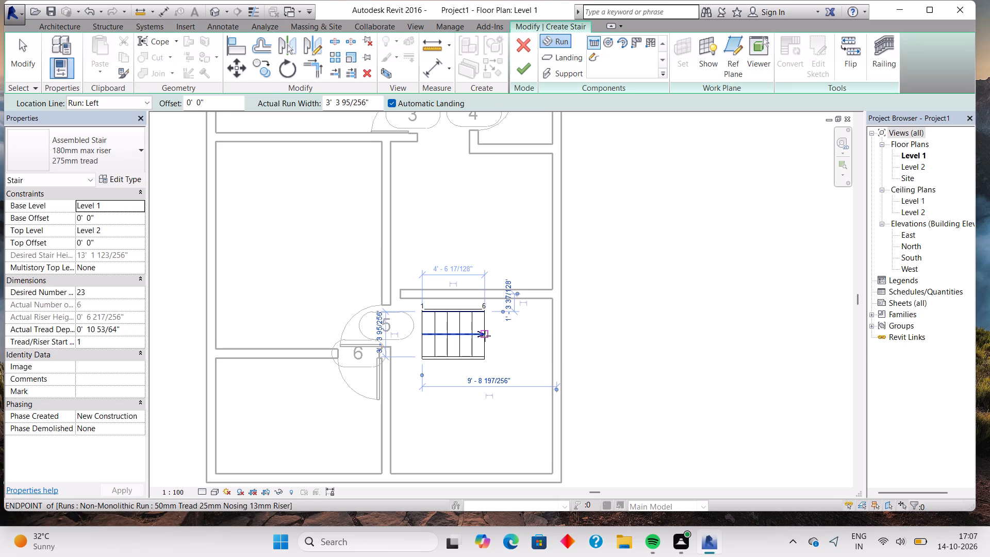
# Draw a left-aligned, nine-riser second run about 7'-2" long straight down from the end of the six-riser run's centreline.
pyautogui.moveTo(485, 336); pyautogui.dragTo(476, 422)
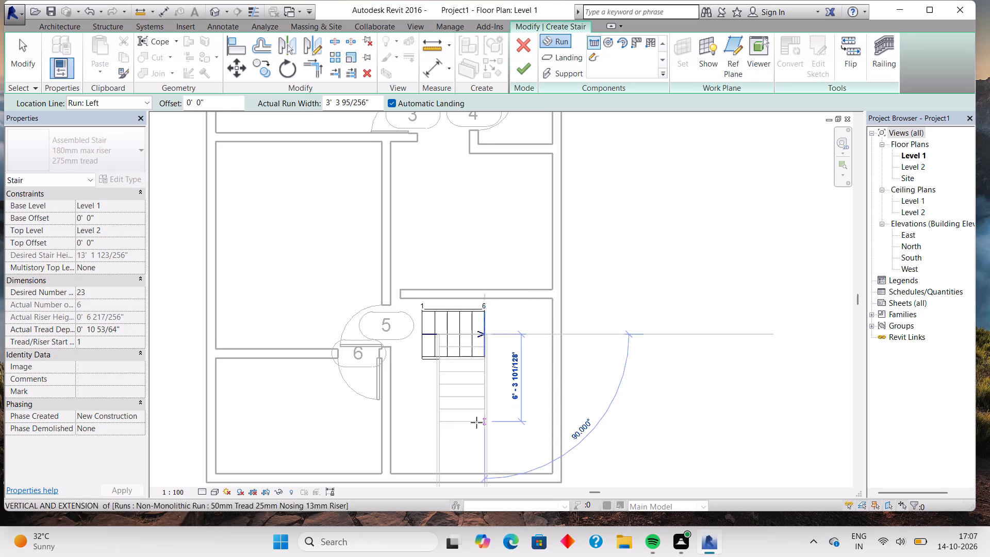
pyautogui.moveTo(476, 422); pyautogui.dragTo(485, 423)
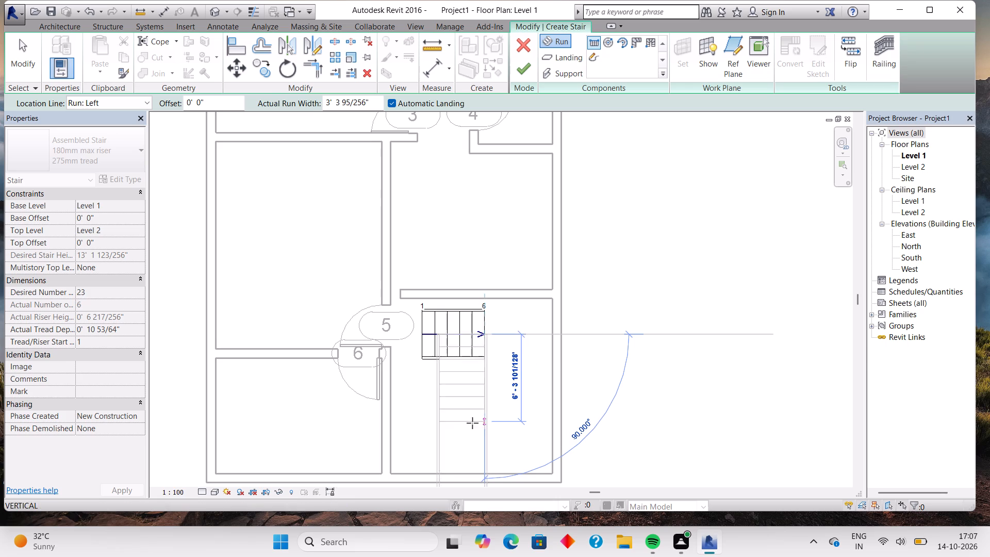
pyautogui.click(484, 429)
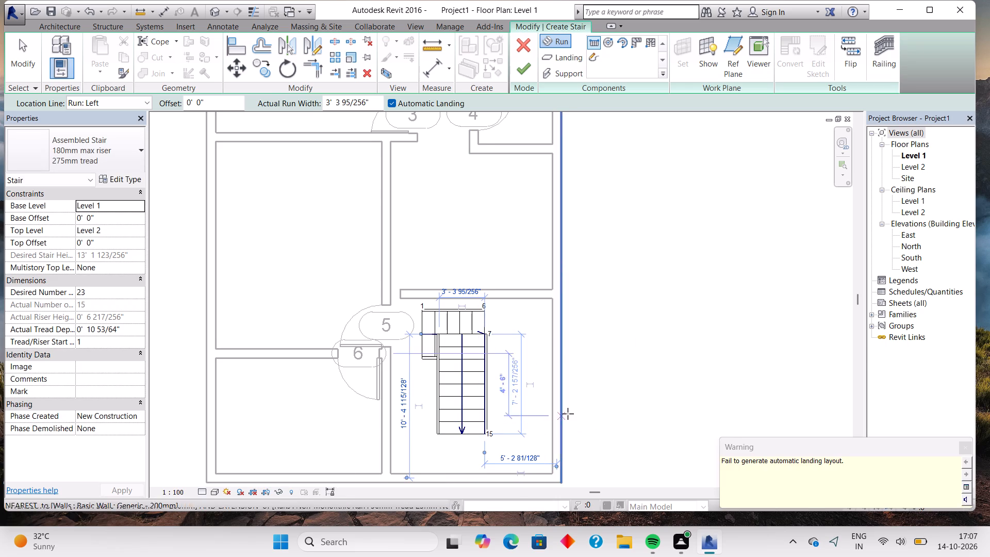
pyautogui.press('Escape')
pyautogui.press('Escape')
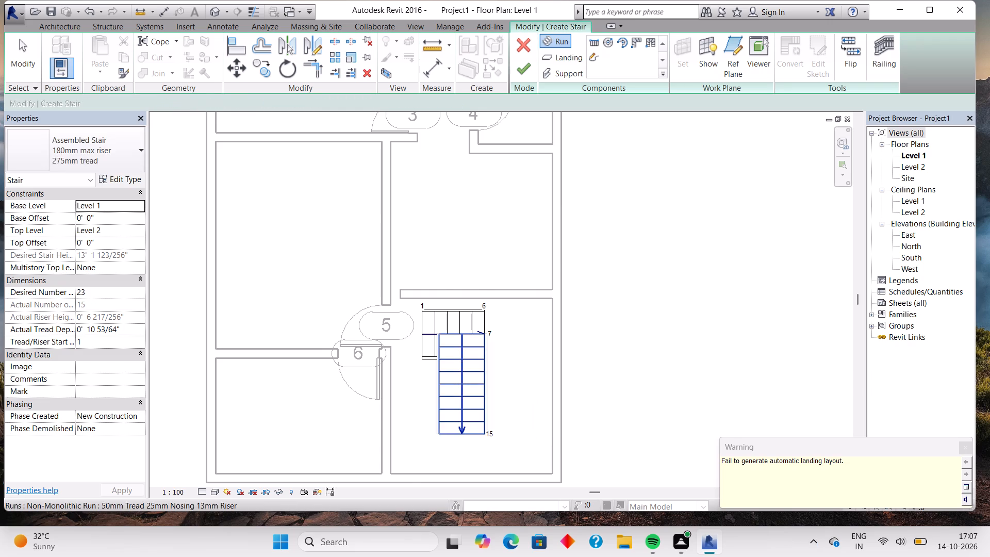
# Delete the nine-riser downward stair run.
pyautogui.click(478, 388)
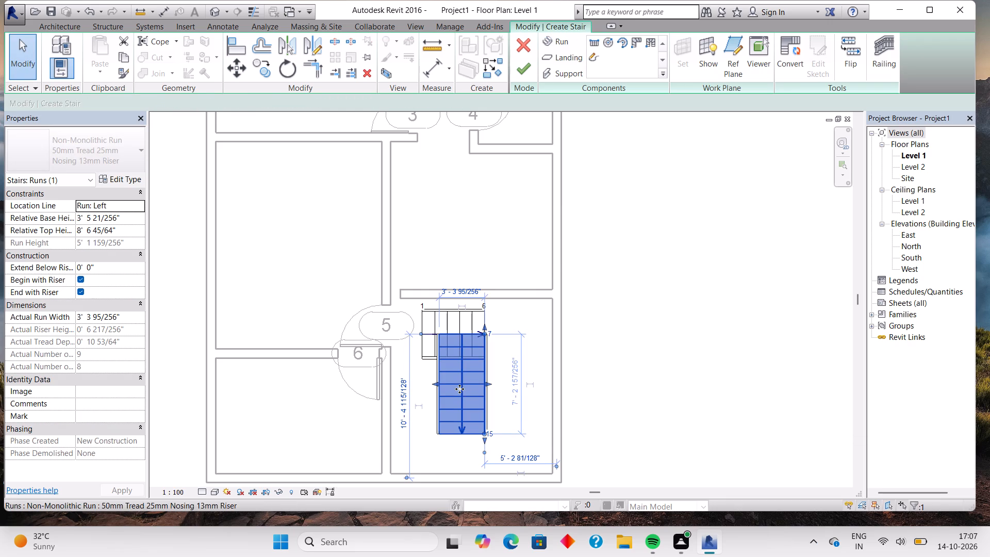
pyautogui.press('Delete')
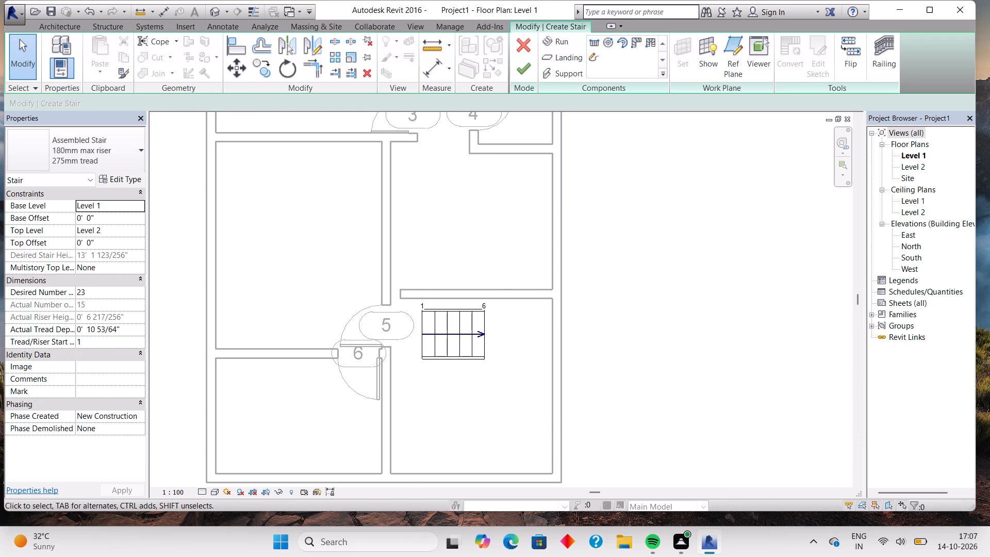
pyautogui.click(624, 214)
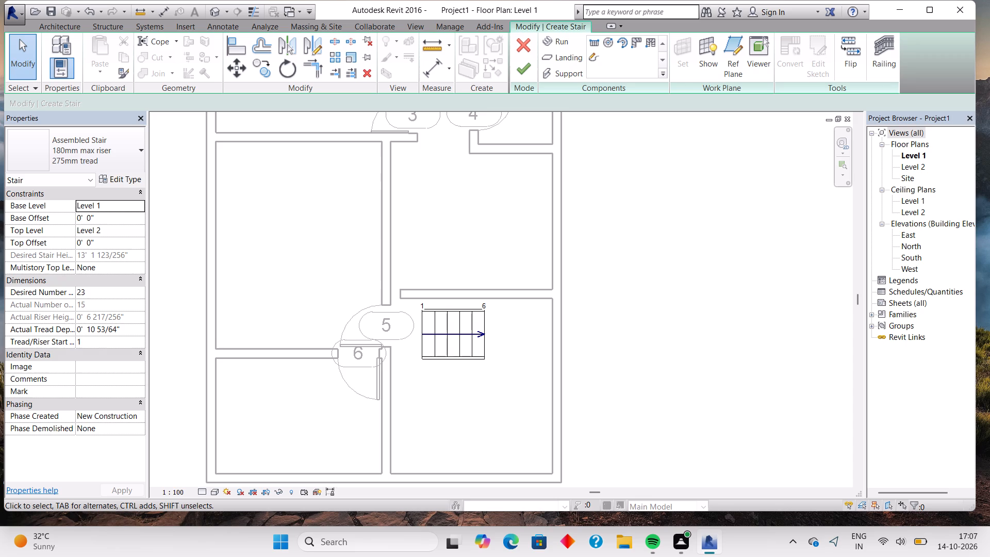
# Delete the remaining six-riser run from the lower-right room and cancel the stair edit.
pyautogui.click(618, 268)
pyautogui.click(444, 338)
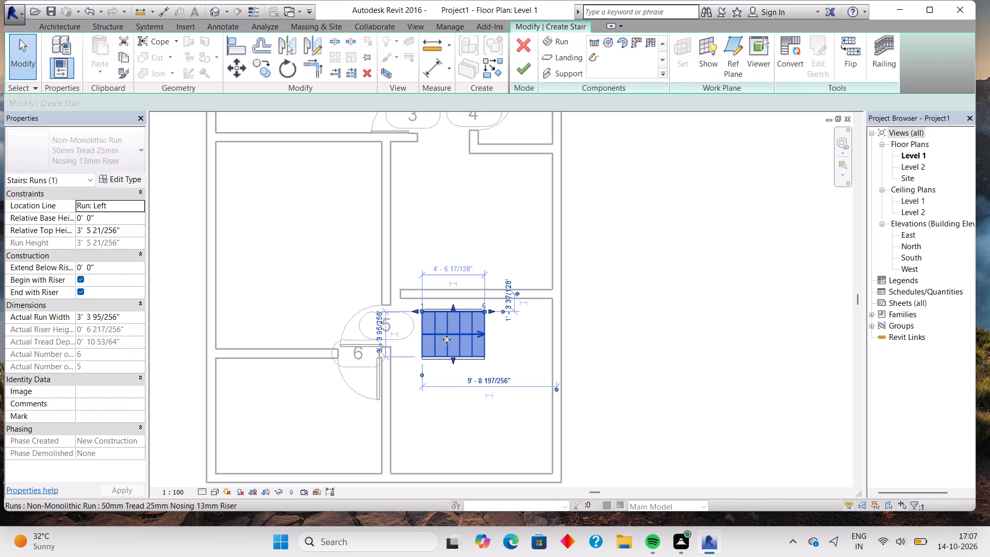
pyautogui.press('Delete')
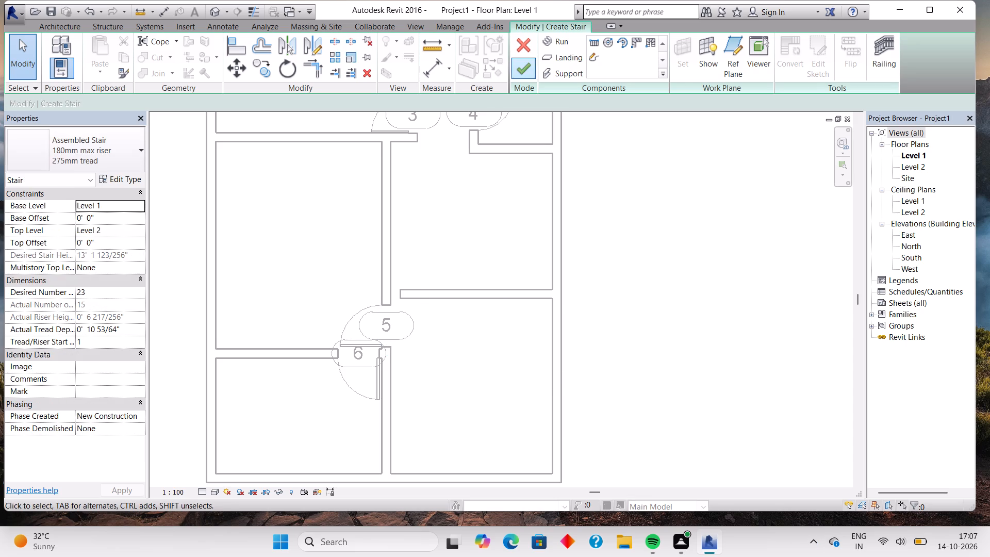
pyautogui.click(522, 49)
pyautogui.click(511, 288)
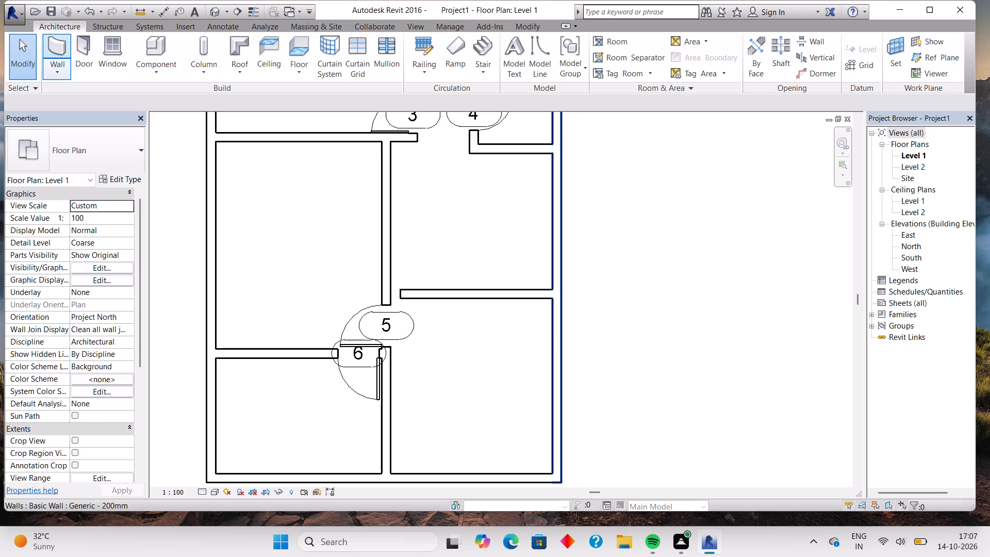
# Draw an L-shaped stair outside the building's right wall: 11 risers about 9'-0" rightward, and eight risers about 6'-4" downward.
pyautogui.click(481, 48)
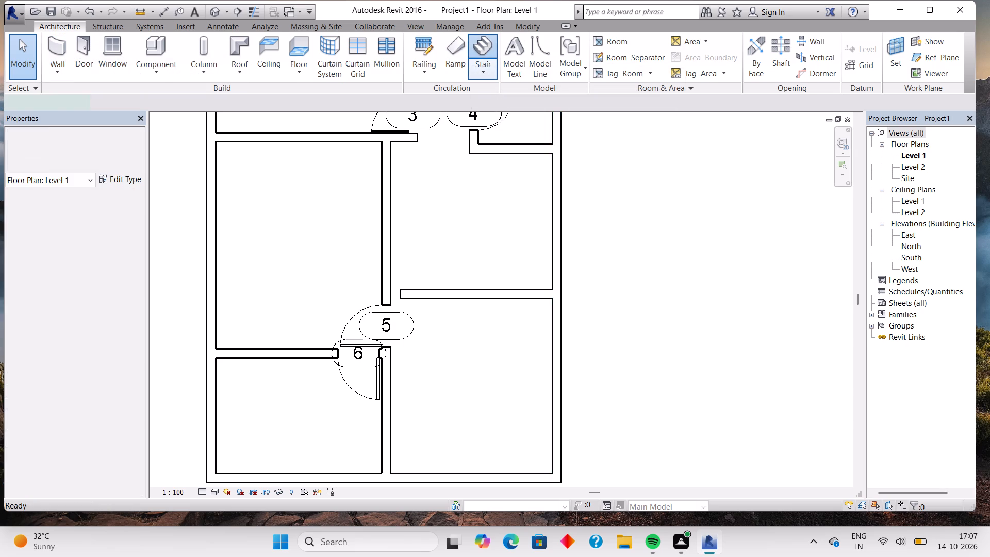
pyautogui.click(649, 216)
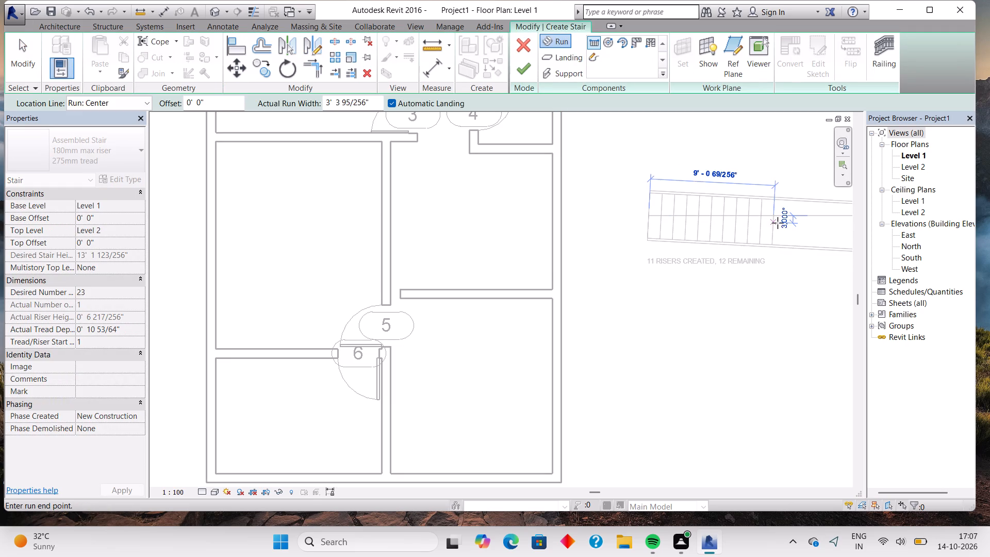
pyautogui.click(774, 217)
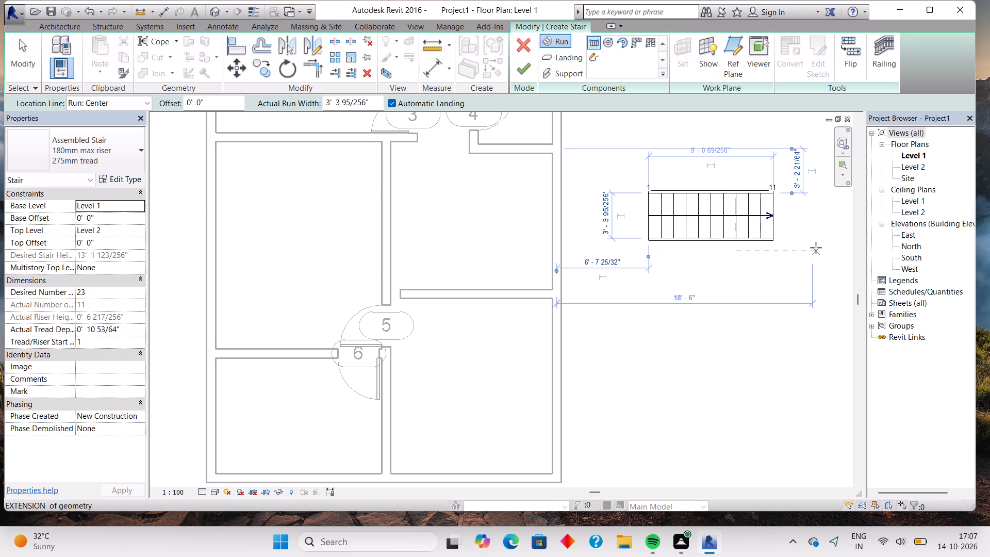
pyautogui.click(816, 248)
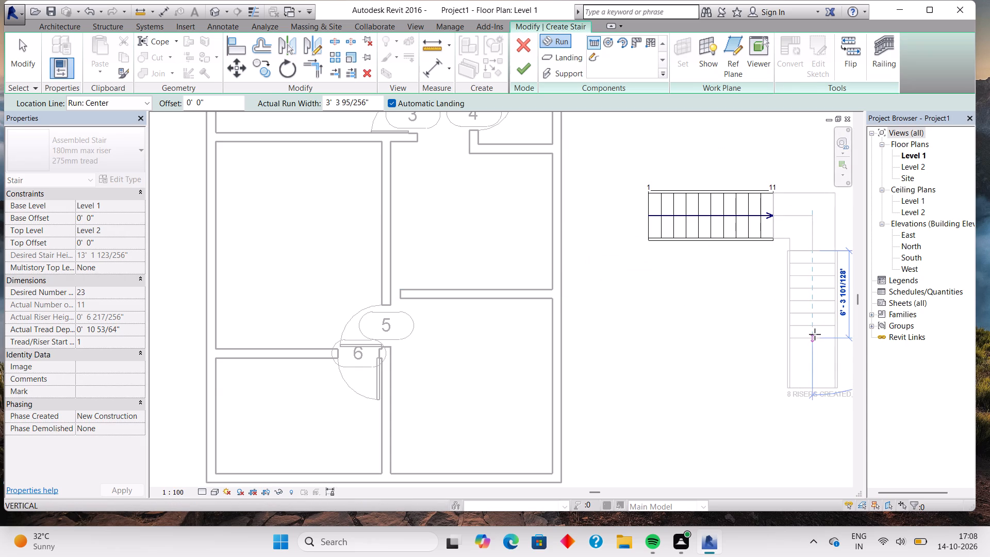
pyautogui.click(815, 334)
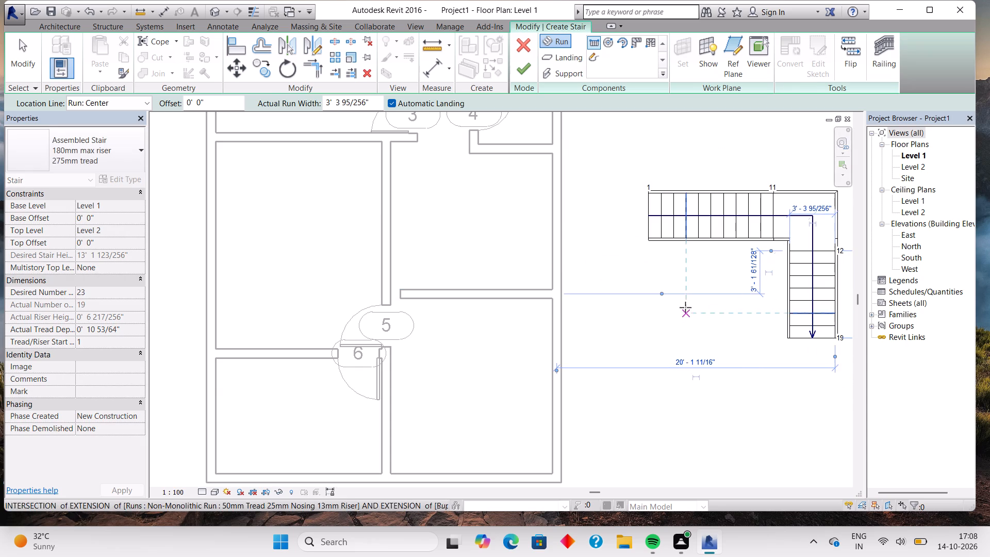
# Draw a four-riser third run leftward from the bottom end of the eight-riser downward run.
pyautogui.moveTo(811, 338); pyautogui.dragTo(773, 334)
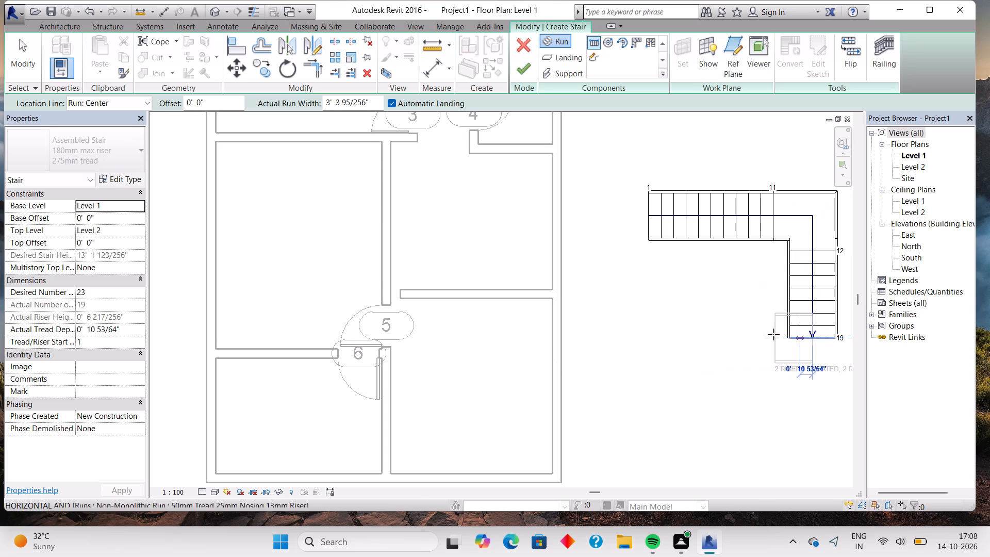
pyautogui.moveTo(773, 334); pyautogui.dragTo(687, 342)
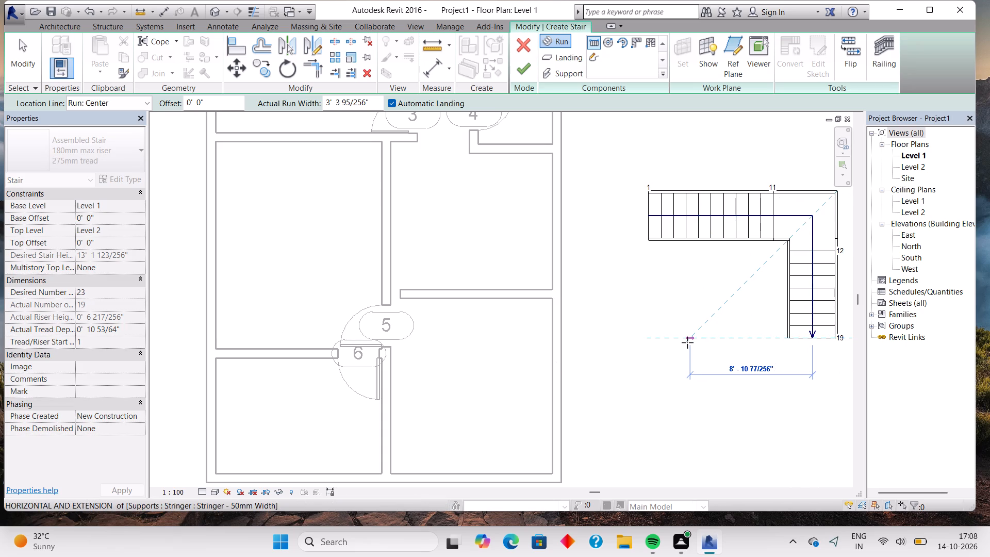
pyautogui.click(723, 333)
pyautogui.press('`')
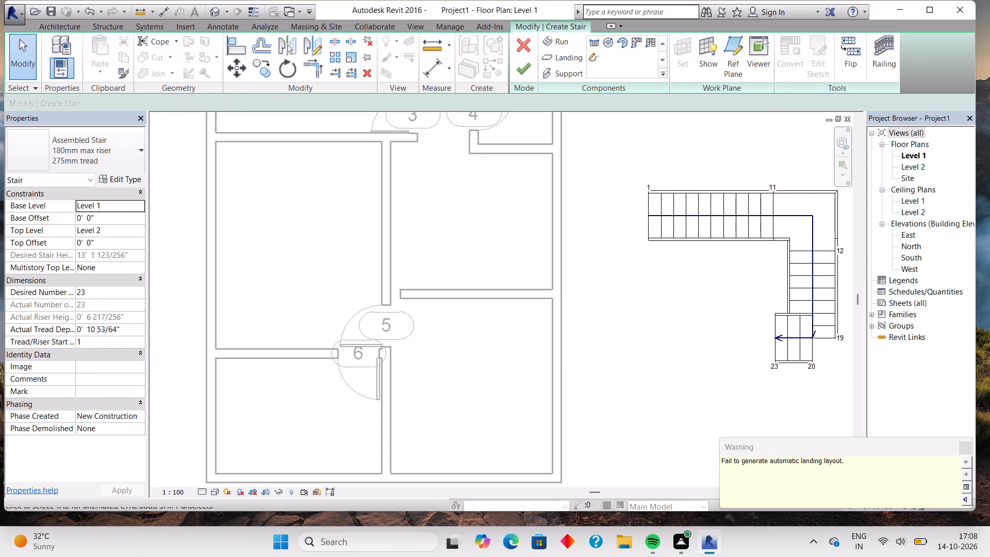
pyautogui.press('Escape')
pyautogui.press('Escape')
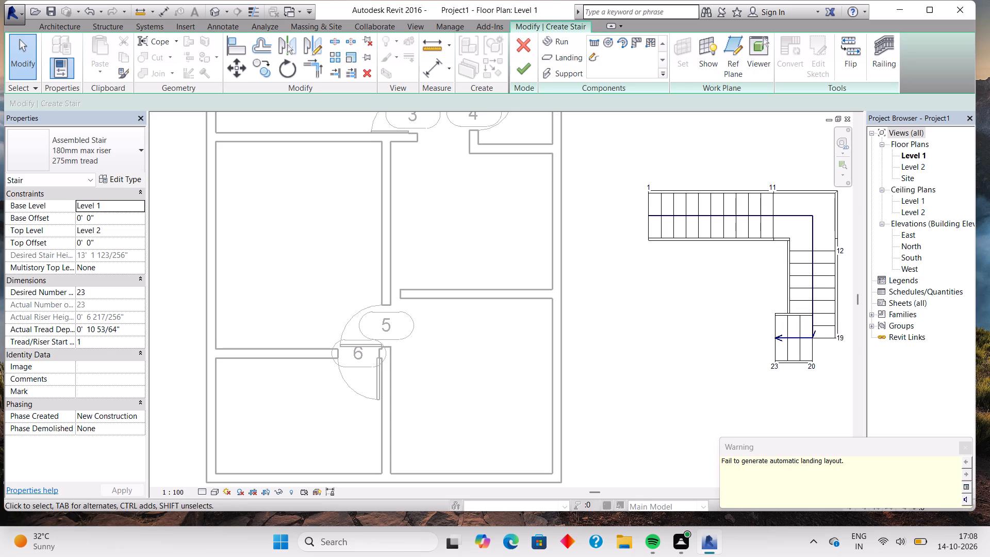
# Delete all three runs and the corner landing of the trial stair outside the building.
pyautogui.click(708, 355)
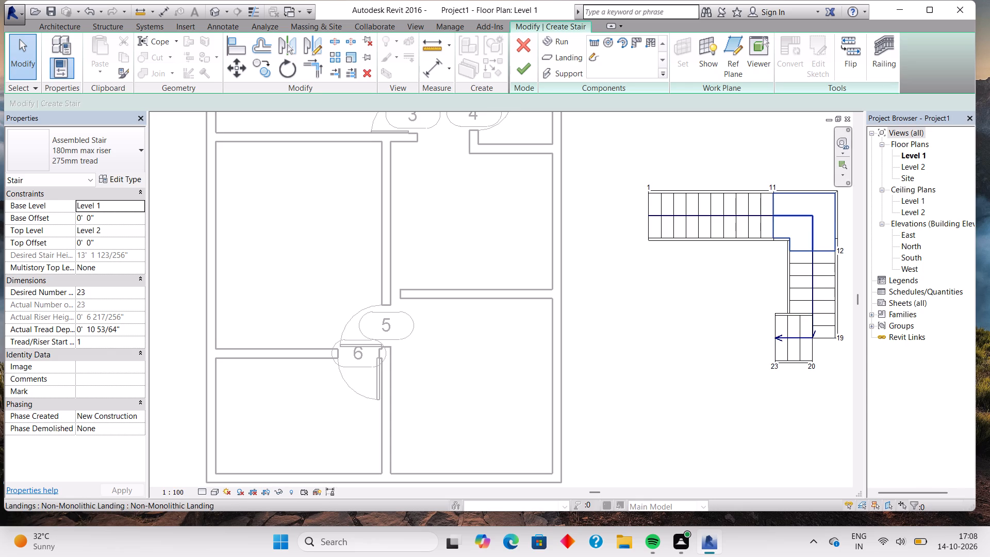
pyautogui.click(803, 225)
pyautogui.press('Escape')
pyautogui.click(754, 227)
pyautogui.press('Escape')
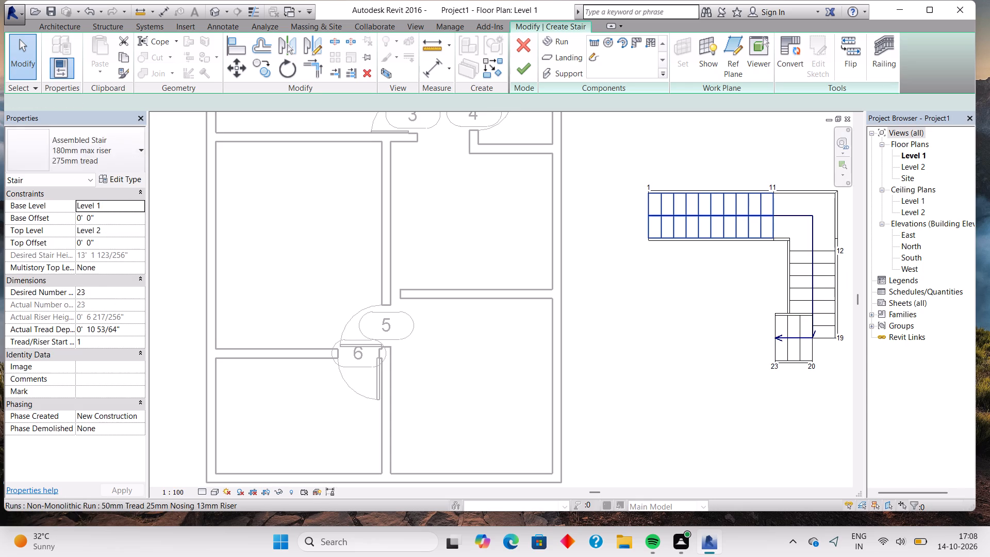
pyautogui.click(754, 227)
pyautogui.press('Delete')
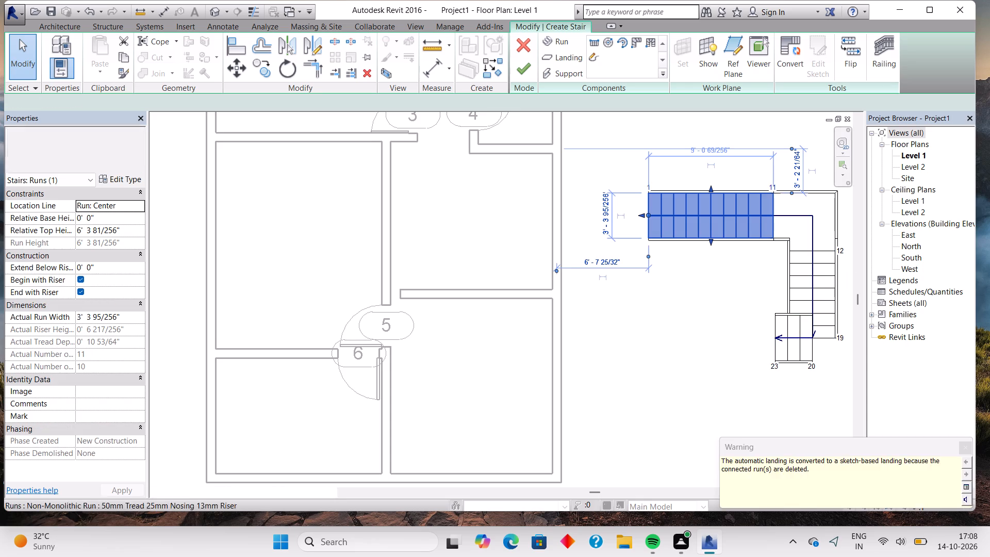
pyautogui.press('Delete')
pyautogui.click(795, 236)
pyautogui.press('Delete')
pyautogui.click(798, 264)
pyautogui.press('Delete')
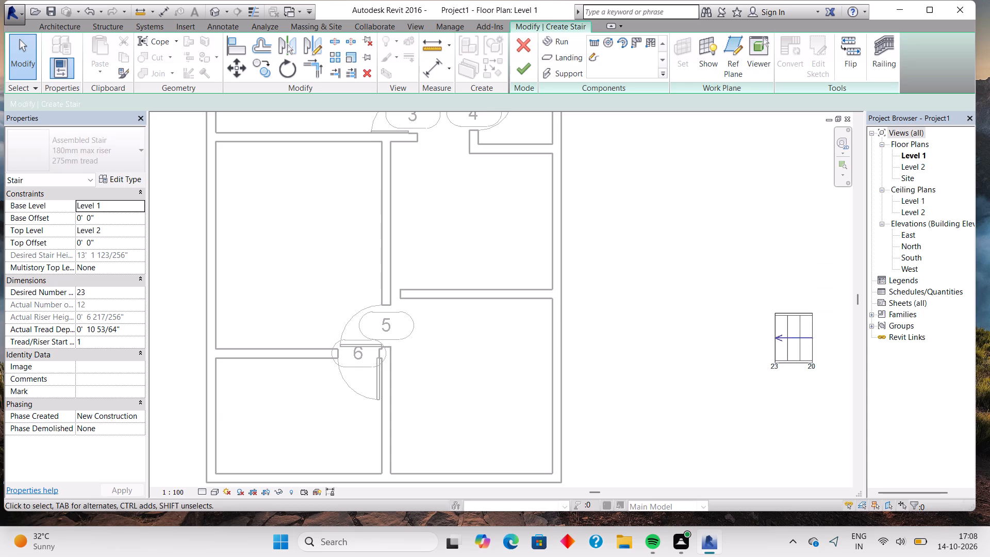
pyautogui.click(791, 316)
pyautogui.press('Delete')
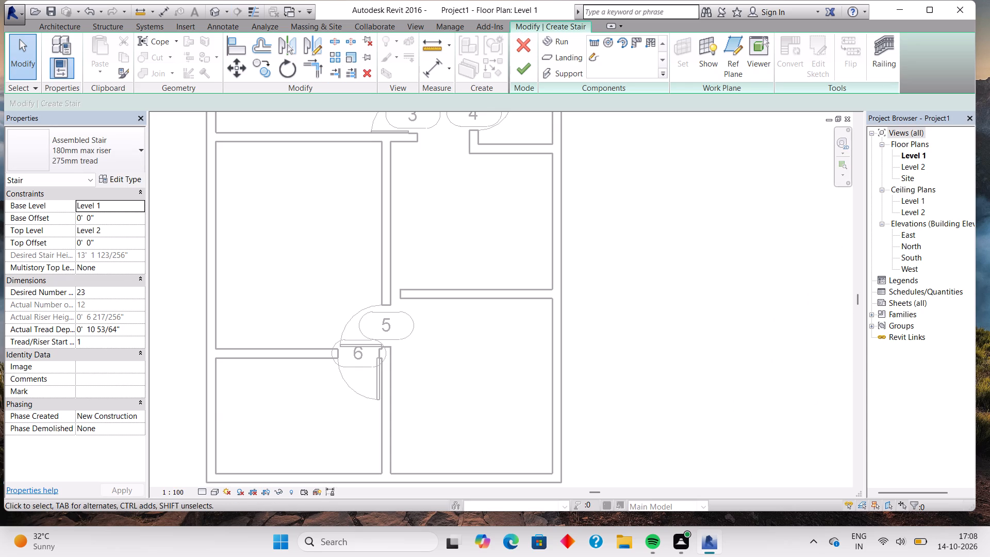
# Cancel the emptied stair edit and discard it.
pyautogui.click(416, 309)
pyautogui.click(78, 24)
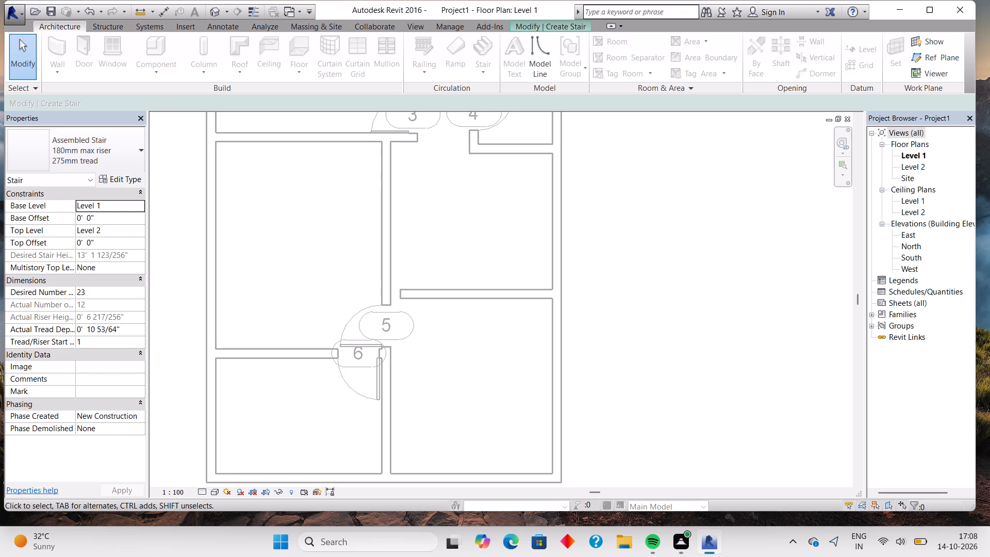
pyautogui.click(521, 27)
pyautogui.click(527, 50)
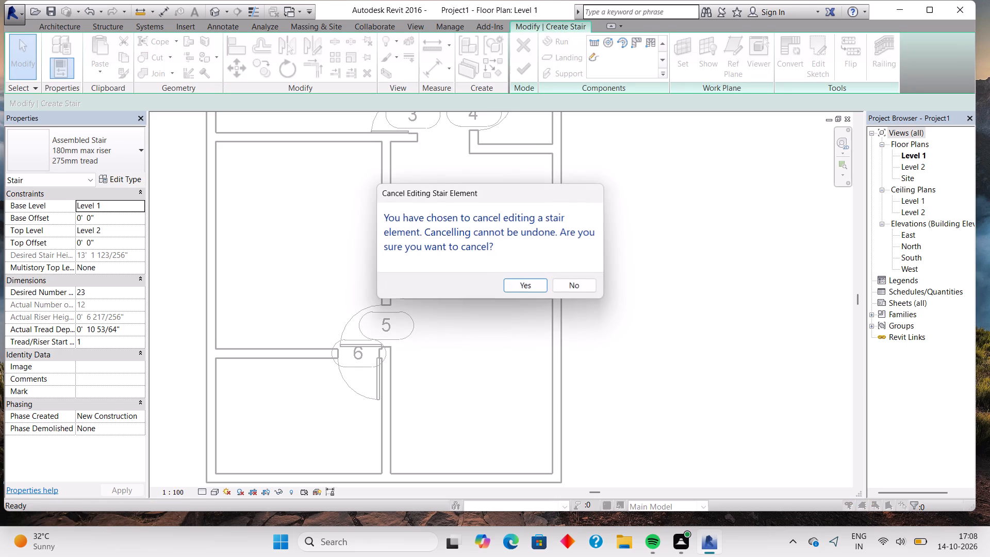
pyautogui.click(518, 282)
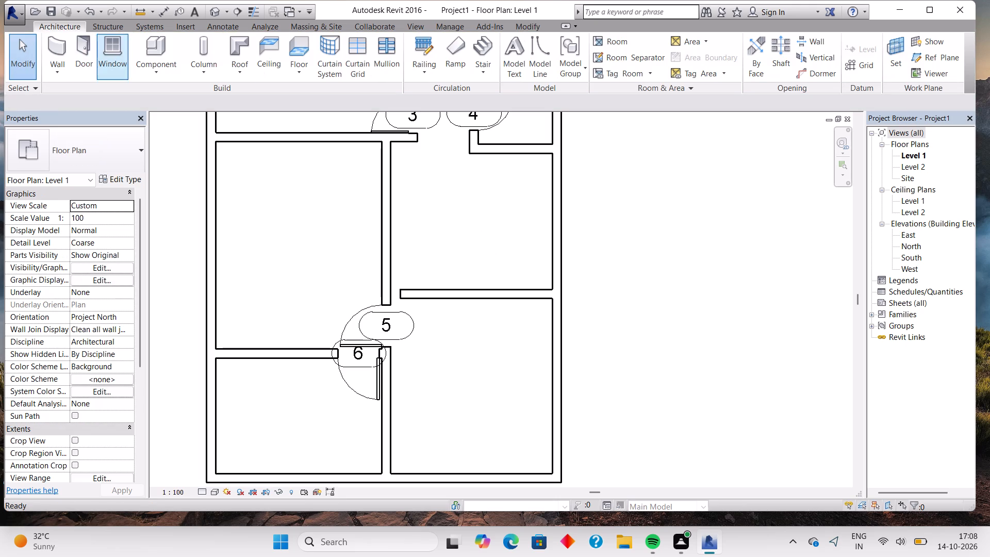
# Start a new stair with a centre-aligned, seven-riser run about 5'-5" long rightward along the lower-right room's upper wall.
pyautogui.click(489, 41)
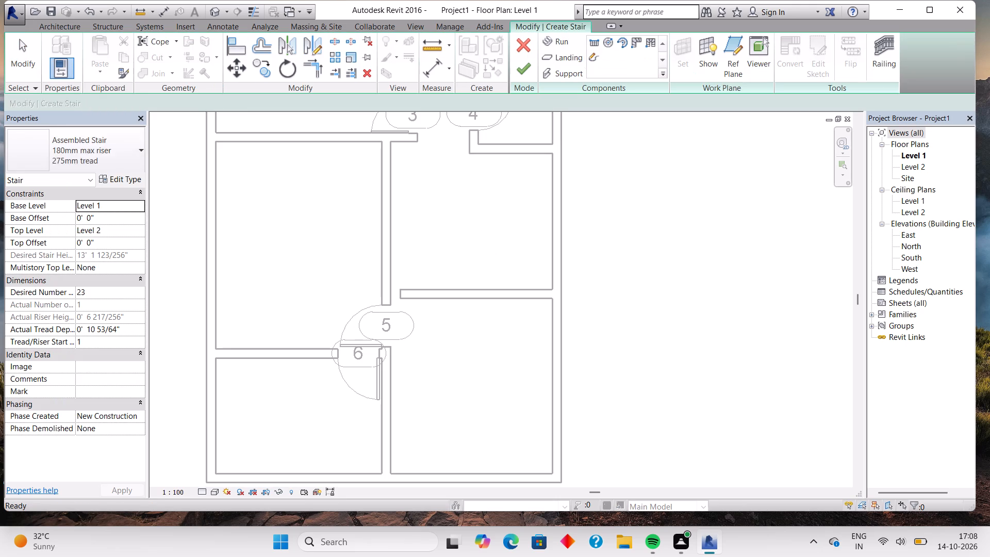
pyautogui.click(417, 315)
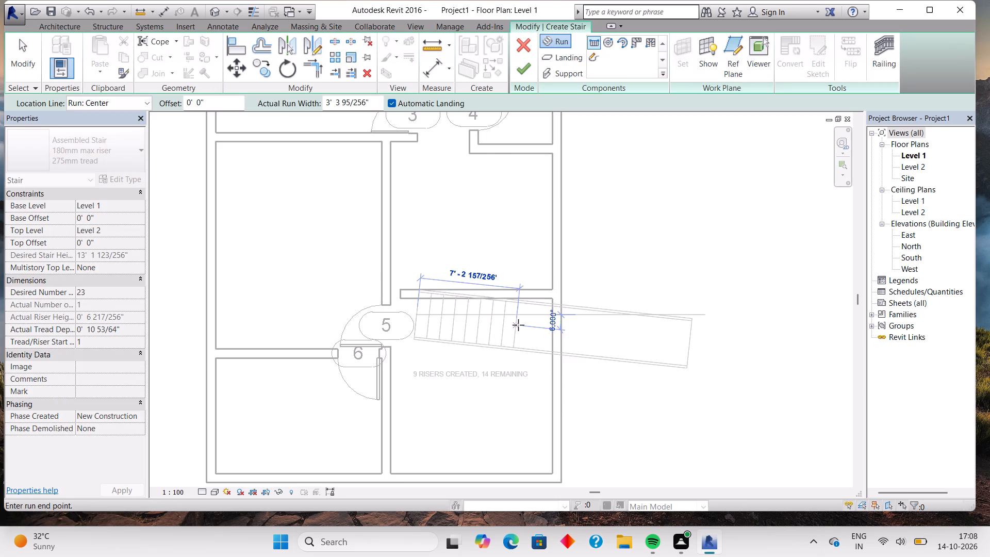
pyautogui.click(488, 315)
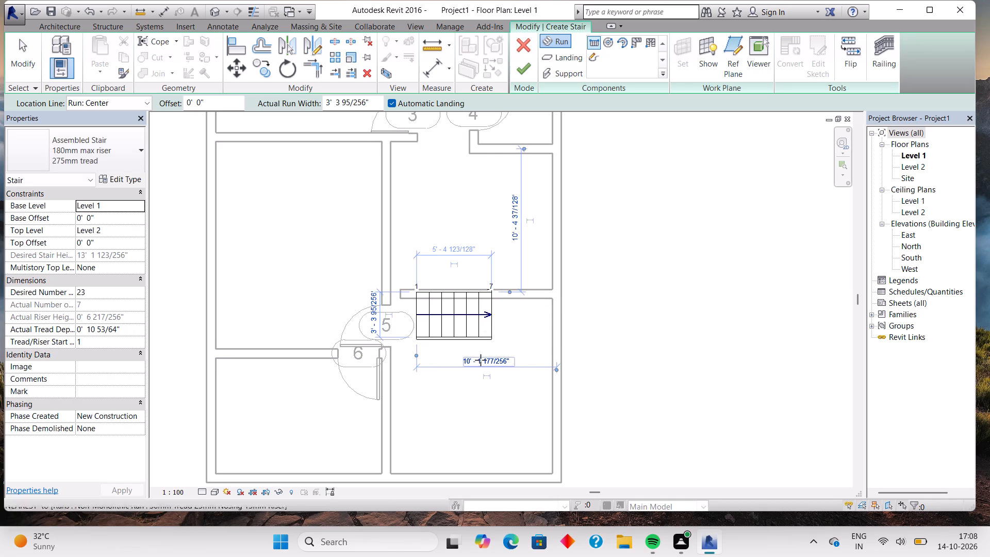
# Add a parallel five-riser return run about 3'-7" long leftward below the first run, with automatic landing, and finish the stair.
pyautogui.click(491, 414)
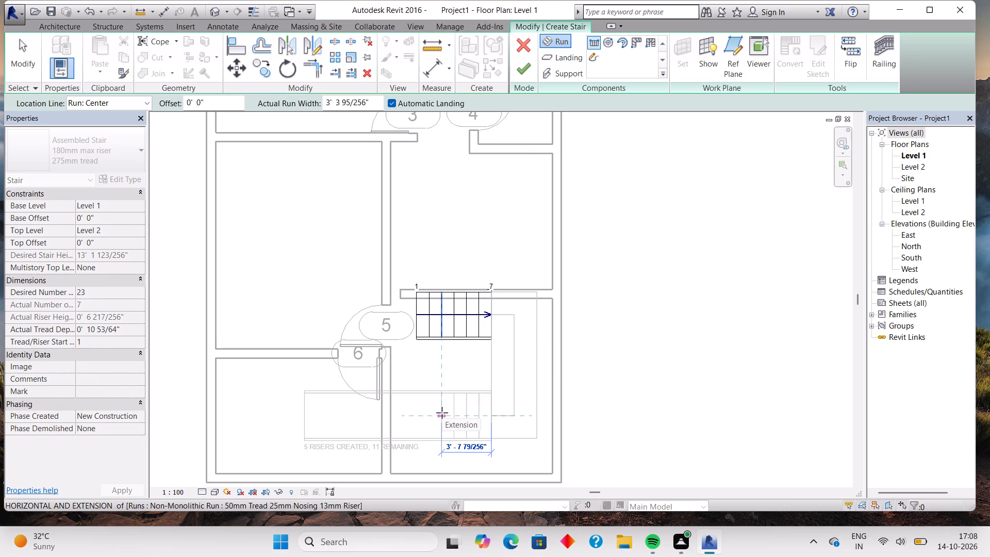
pyautogui.click(442, 413)
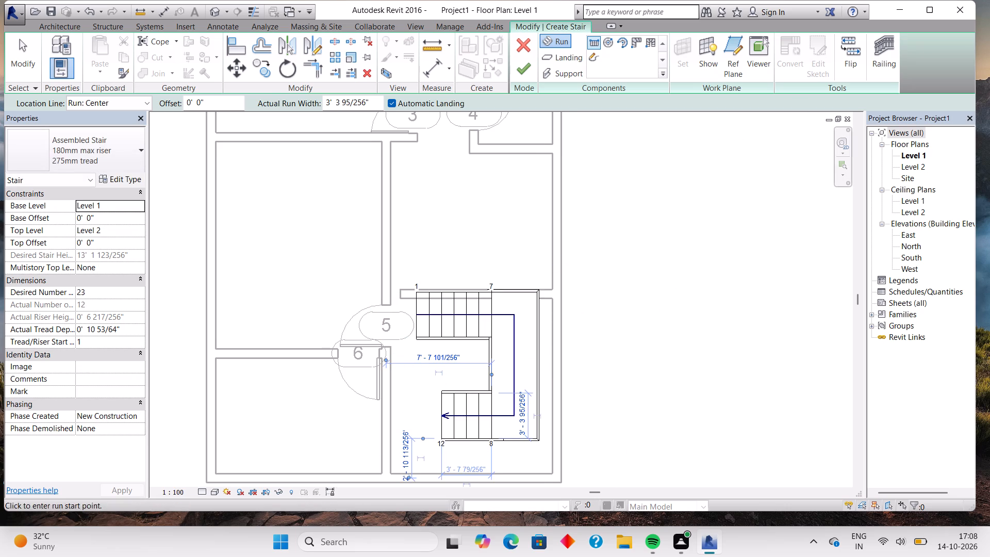
pyautogui.press('Escape')
pyautogui.press('Escape')
pyautogui.press('Escape')
pyautogui.press('Escape')
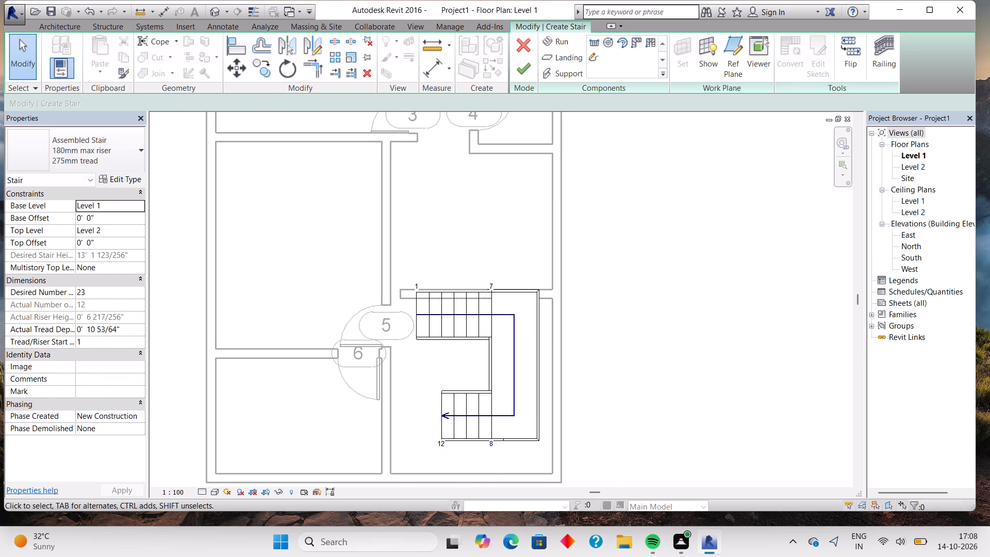
pyautogui.click(520, 77)
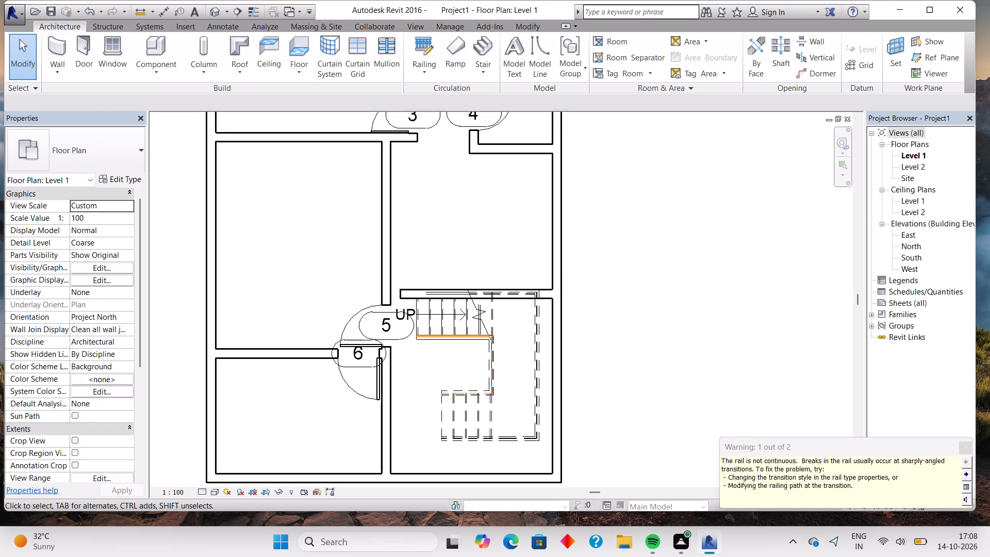
# Nudge the finished stair down clear of the upper horizontal wall and right until its landing meets the right exterior wall.
pyautogui.click(500, 383)
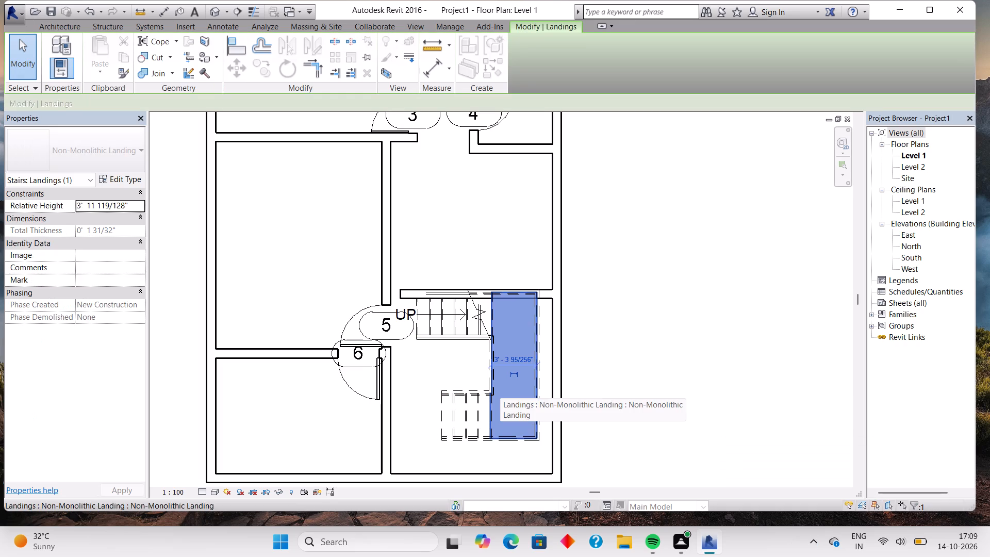
pyautogui.press('Down')
pyautogui.press('Down')
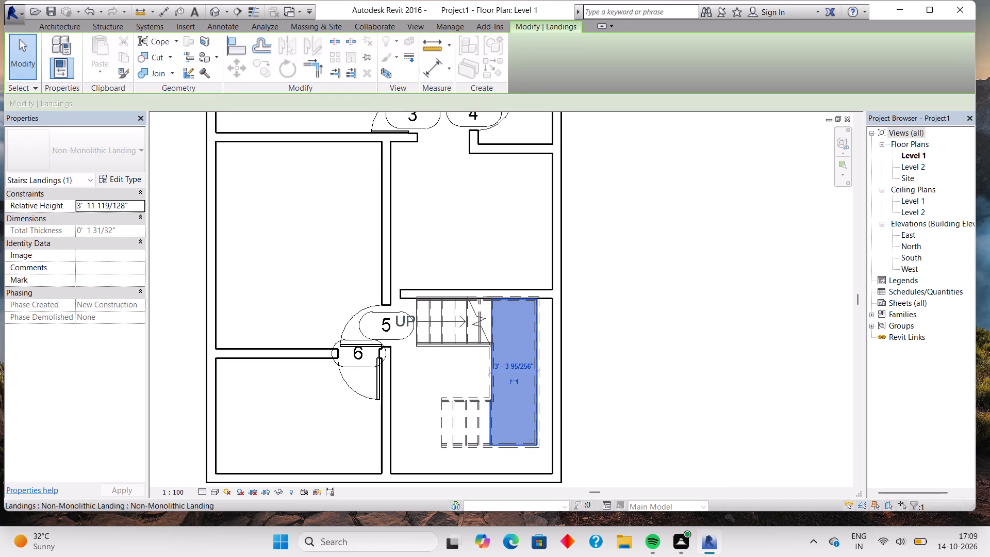
pyautogui.press('Down')
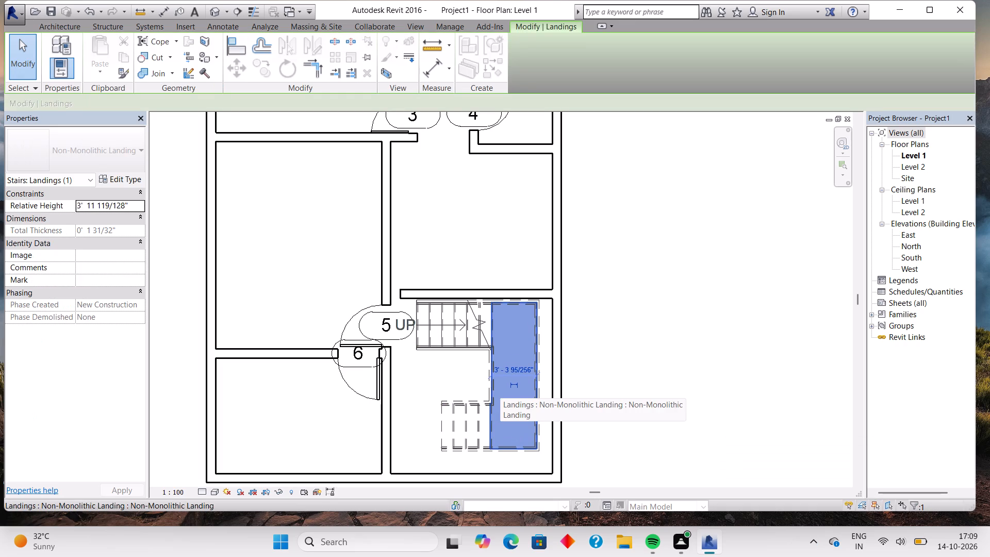
pyautogui.press('Right')
pyautogui.press('Right')
pyautogui.press('Right')
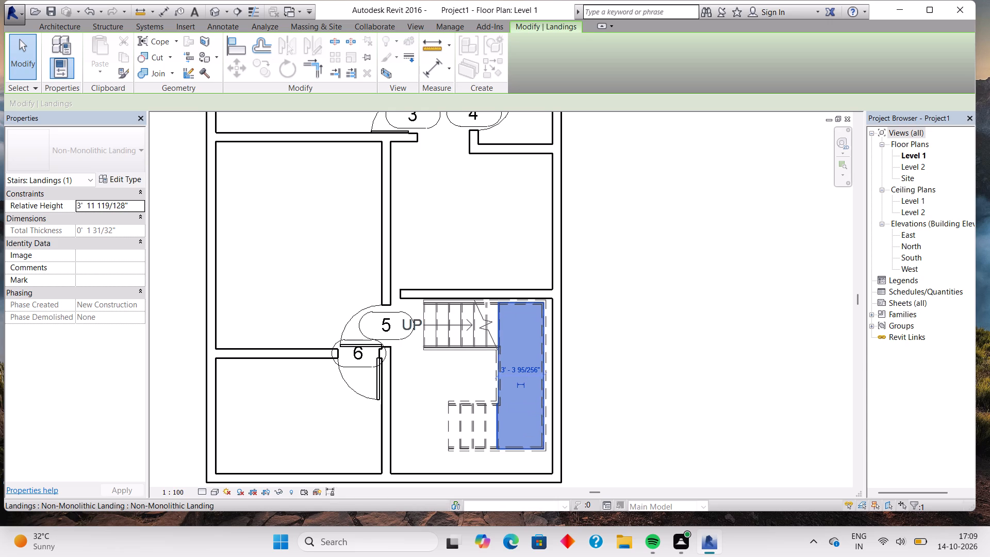
pyautogui.press('Right')
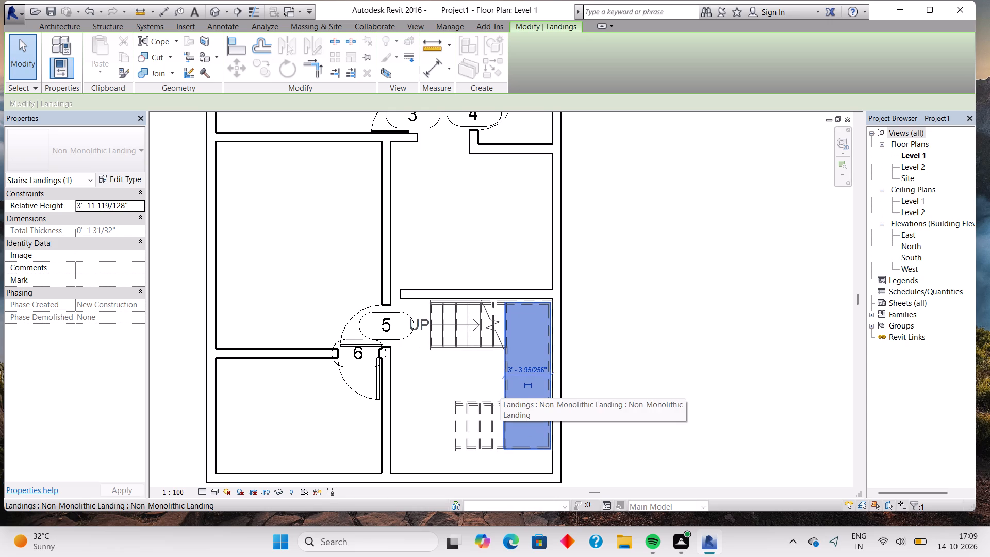
pyautogui.press('Escape')
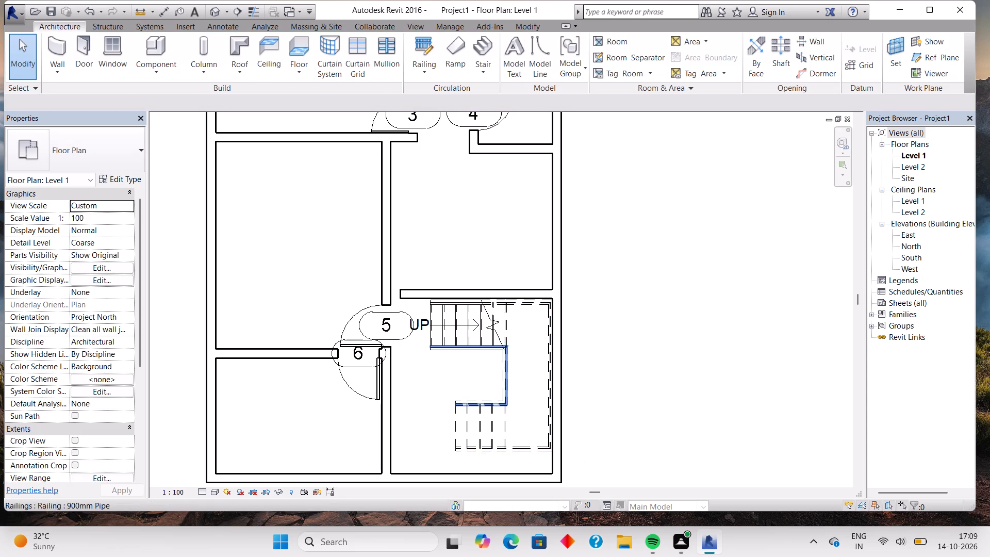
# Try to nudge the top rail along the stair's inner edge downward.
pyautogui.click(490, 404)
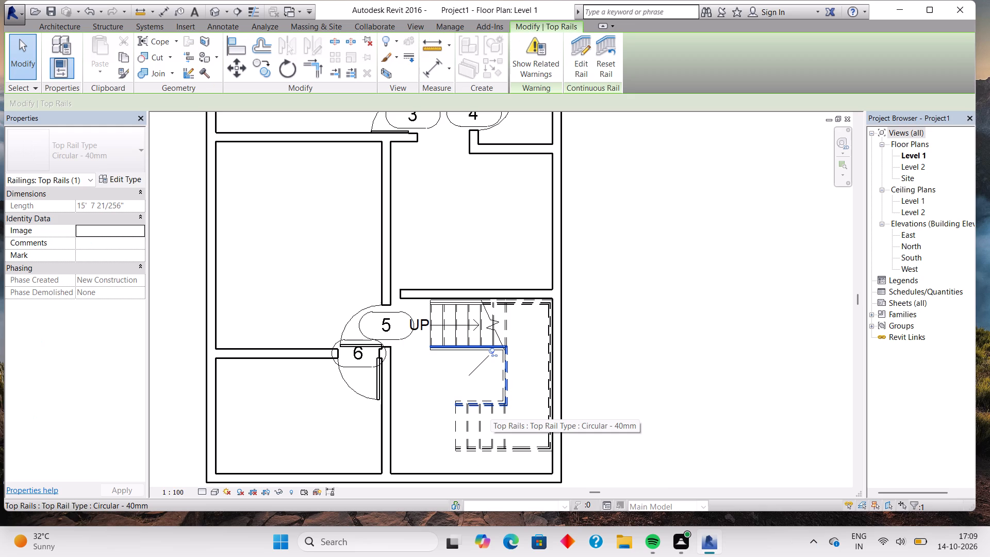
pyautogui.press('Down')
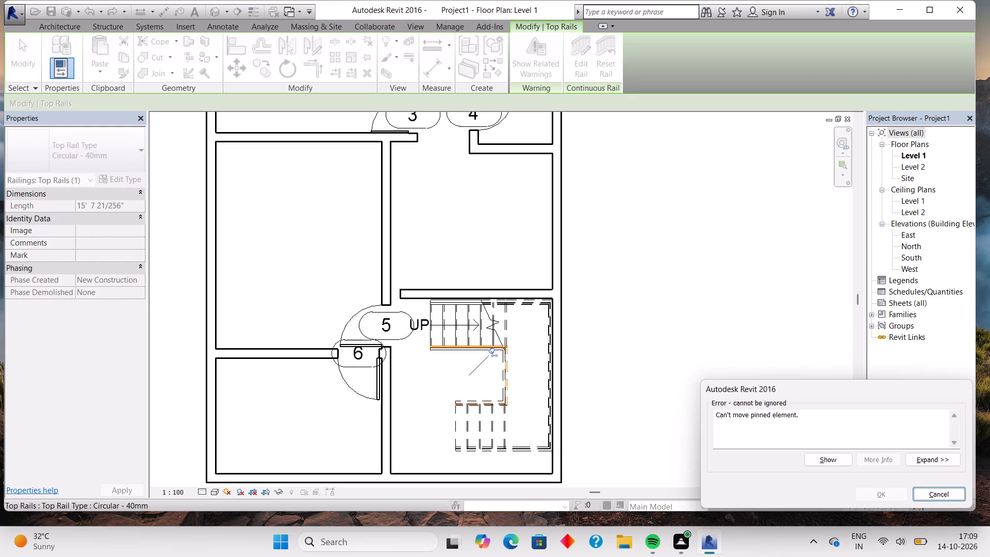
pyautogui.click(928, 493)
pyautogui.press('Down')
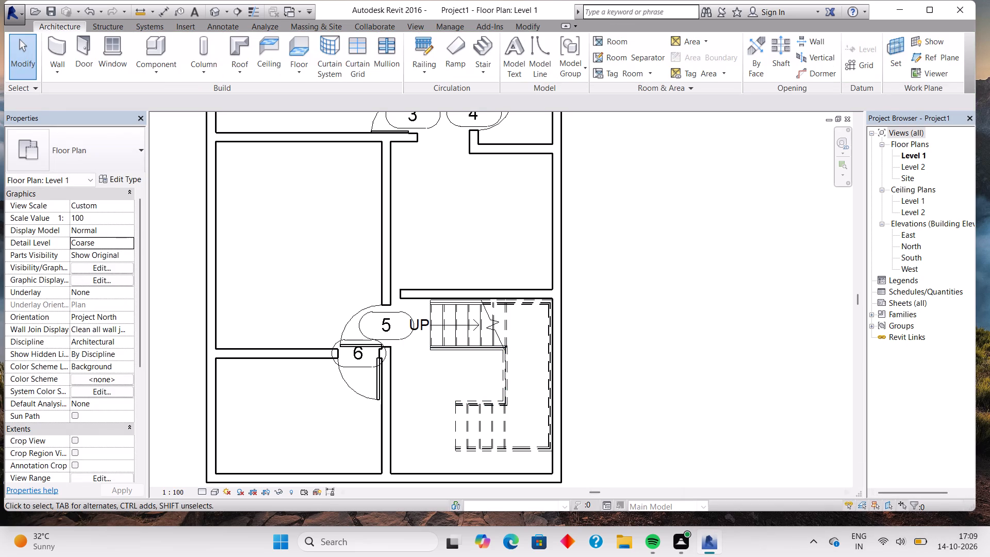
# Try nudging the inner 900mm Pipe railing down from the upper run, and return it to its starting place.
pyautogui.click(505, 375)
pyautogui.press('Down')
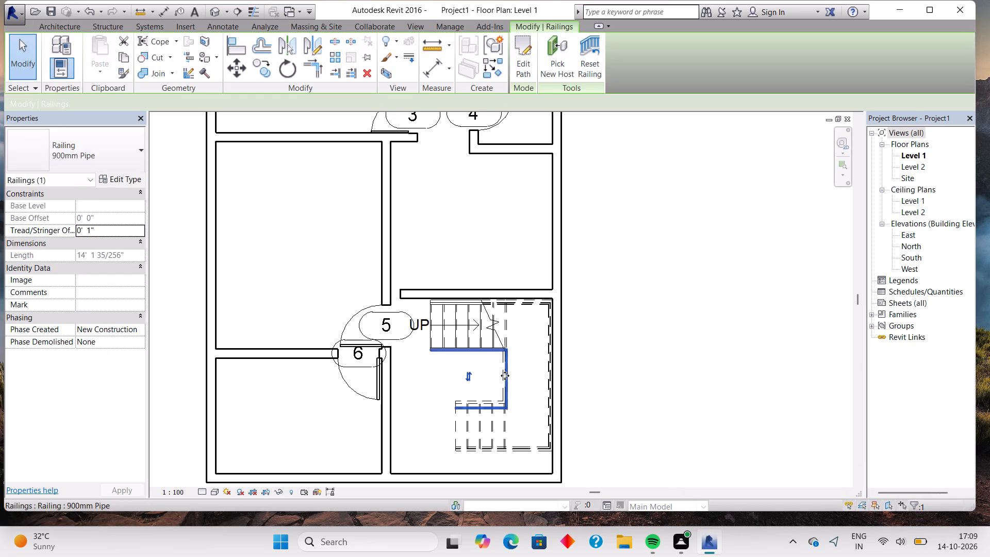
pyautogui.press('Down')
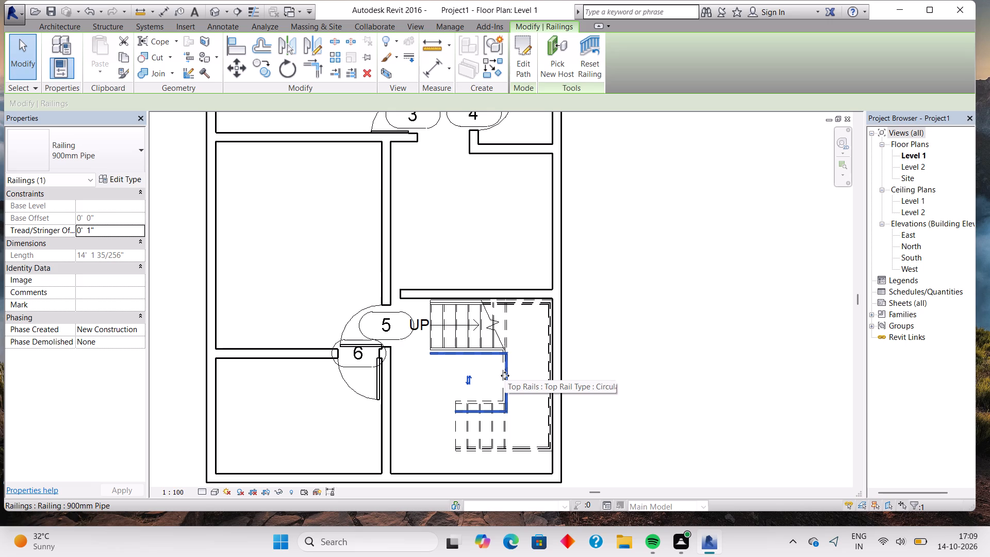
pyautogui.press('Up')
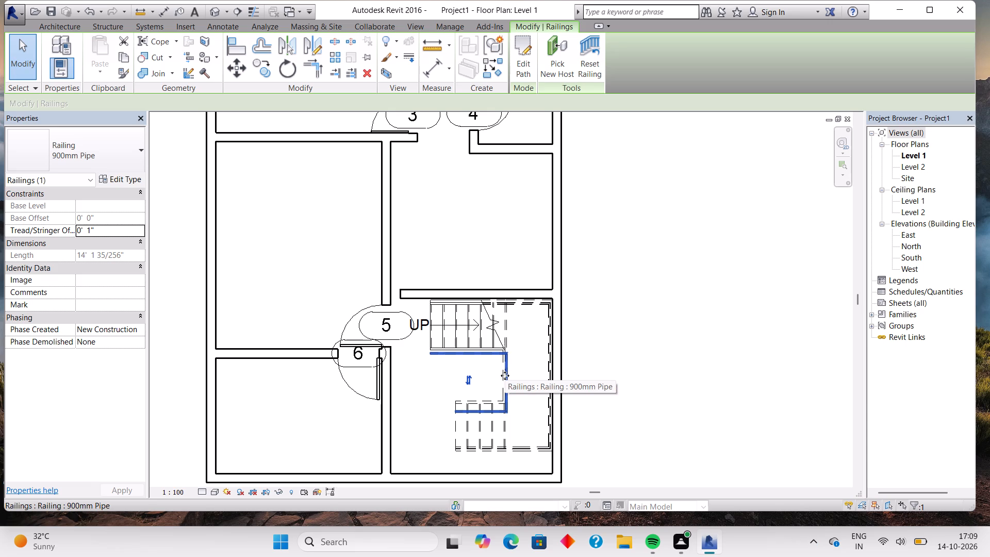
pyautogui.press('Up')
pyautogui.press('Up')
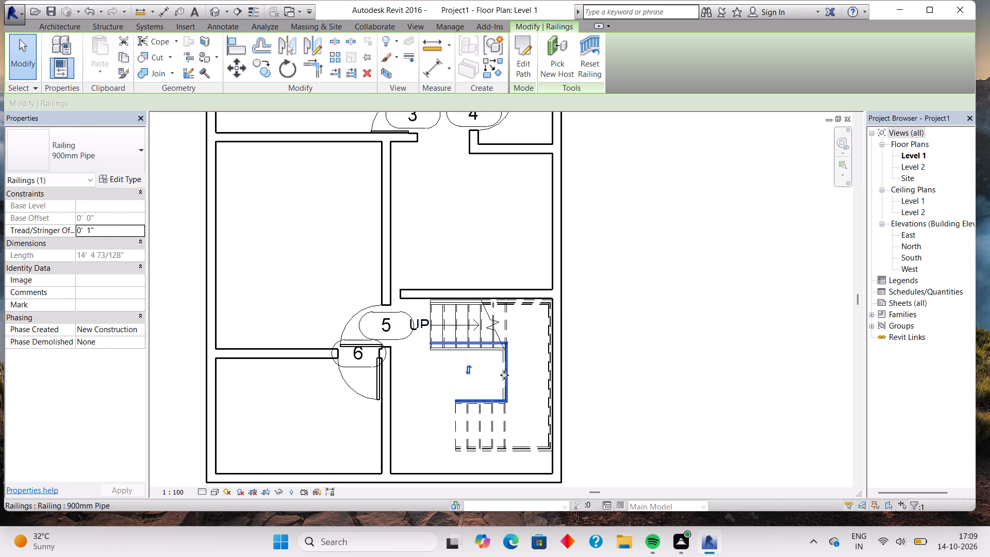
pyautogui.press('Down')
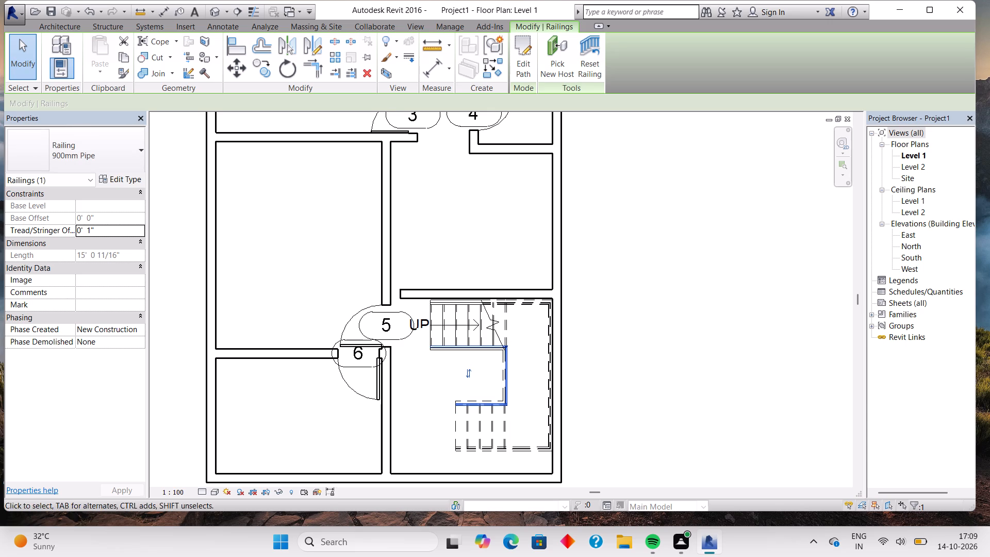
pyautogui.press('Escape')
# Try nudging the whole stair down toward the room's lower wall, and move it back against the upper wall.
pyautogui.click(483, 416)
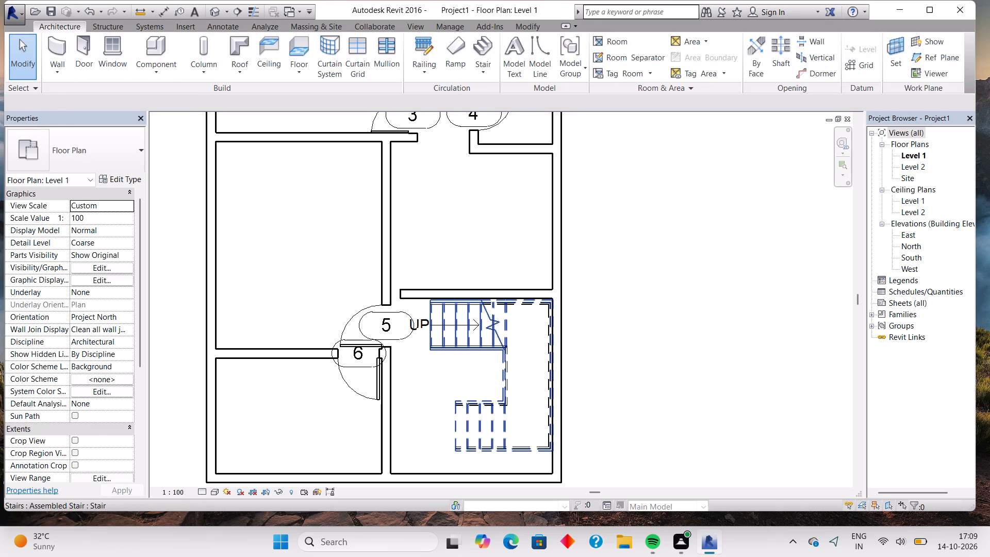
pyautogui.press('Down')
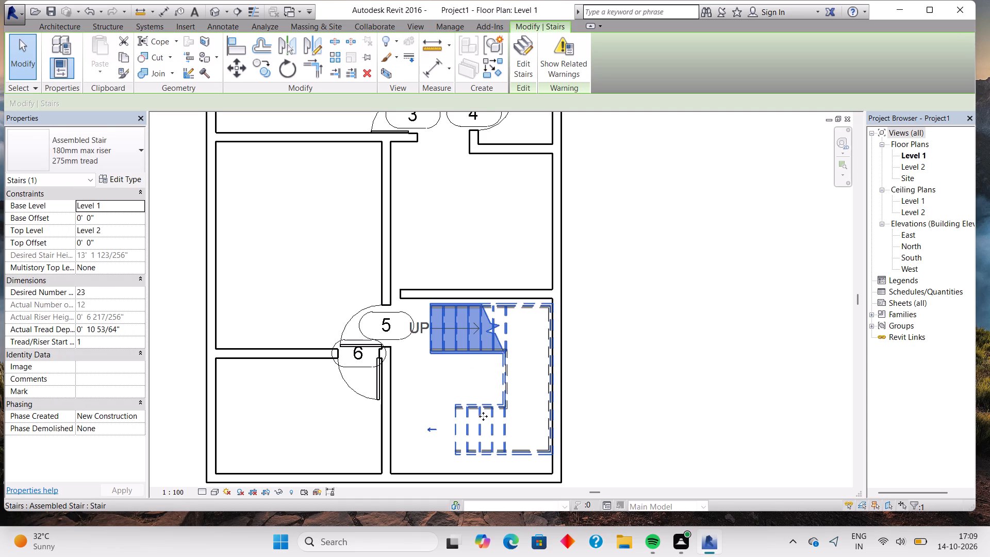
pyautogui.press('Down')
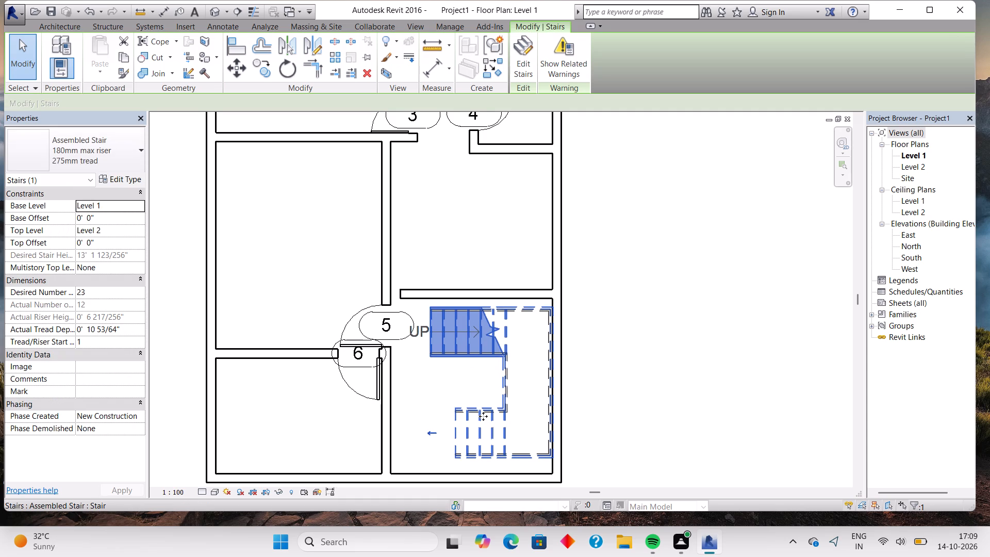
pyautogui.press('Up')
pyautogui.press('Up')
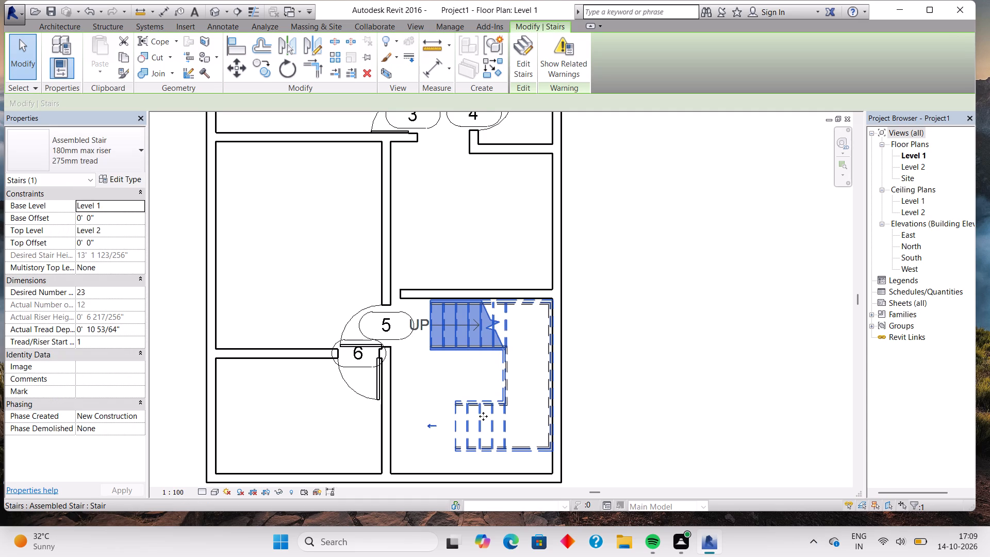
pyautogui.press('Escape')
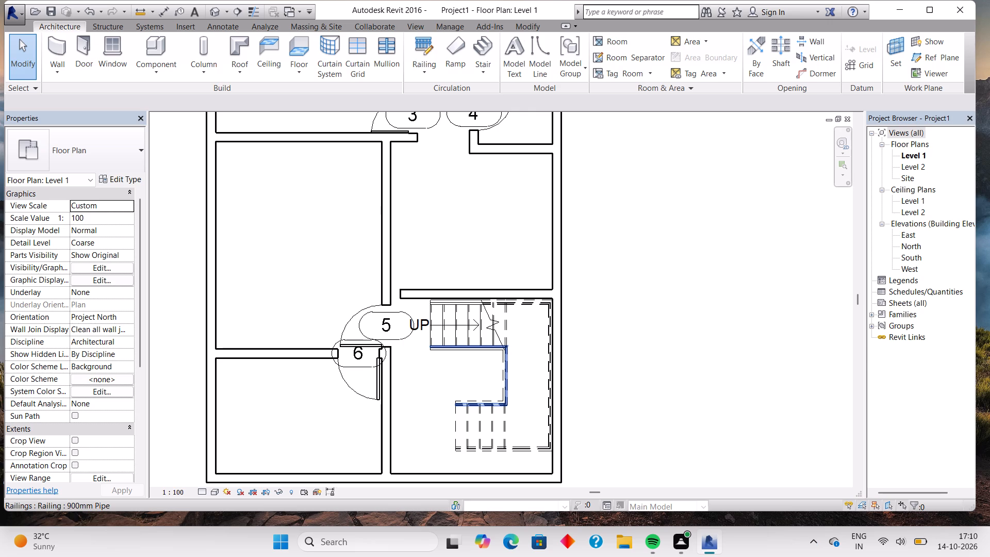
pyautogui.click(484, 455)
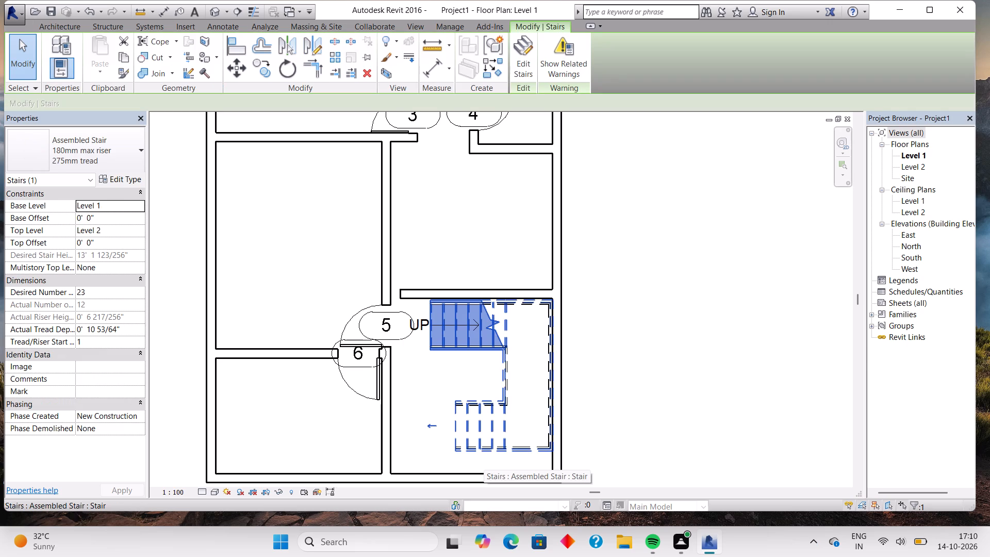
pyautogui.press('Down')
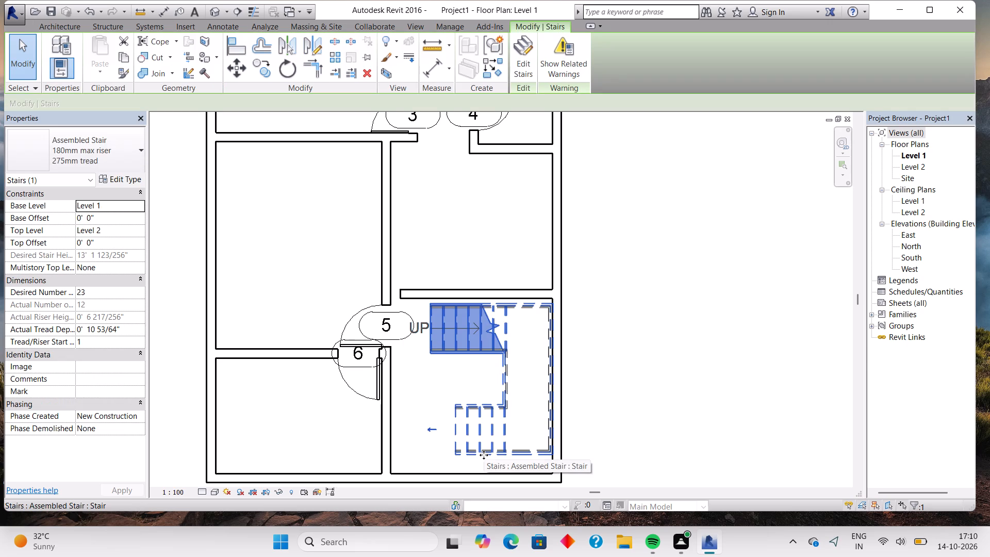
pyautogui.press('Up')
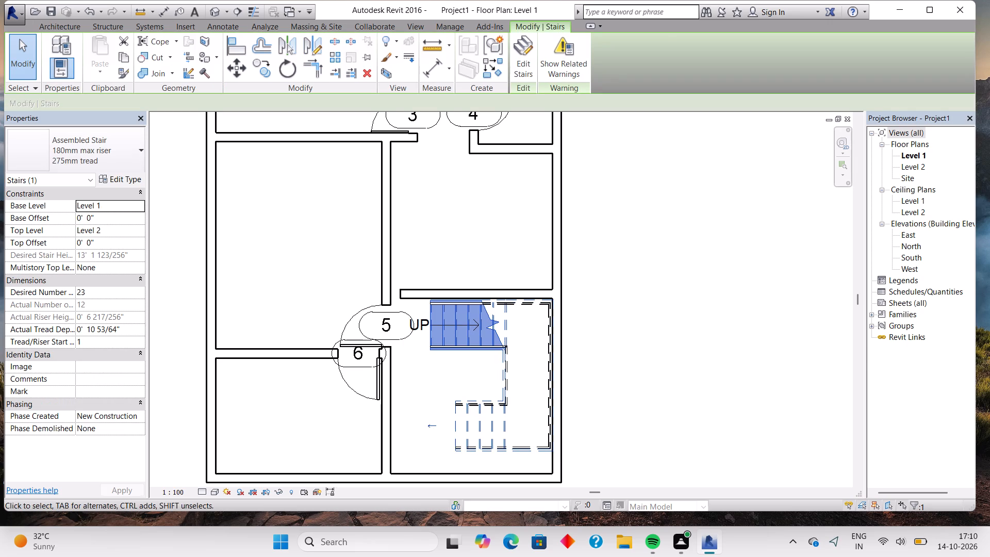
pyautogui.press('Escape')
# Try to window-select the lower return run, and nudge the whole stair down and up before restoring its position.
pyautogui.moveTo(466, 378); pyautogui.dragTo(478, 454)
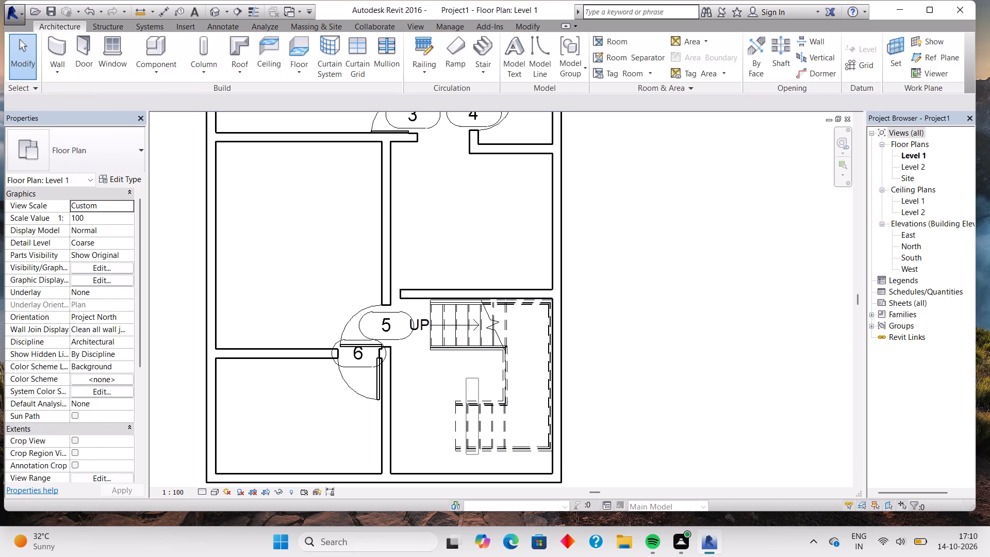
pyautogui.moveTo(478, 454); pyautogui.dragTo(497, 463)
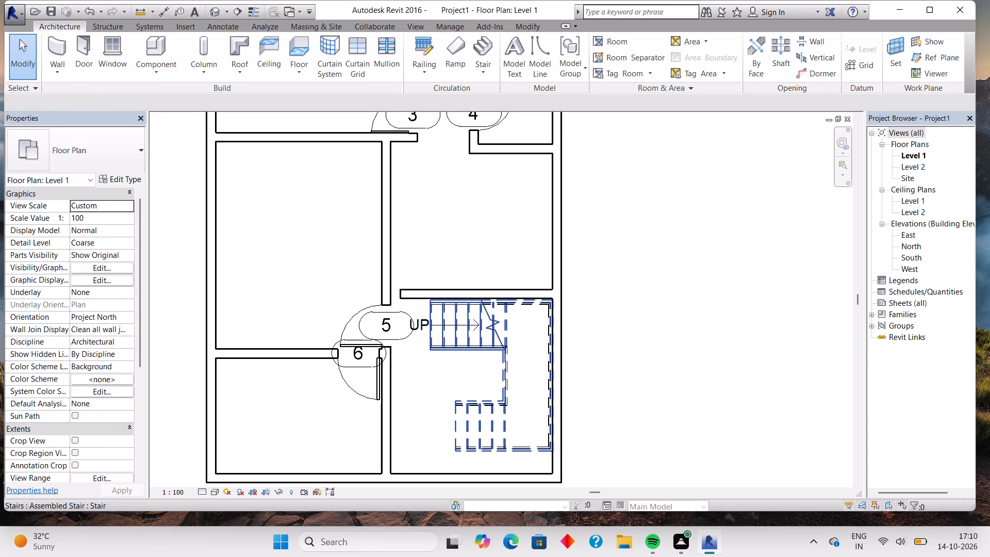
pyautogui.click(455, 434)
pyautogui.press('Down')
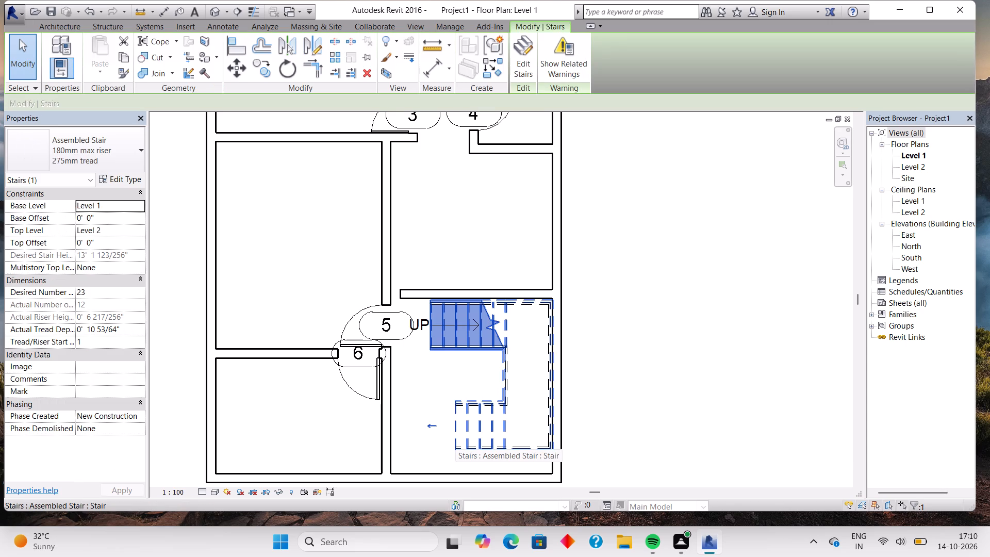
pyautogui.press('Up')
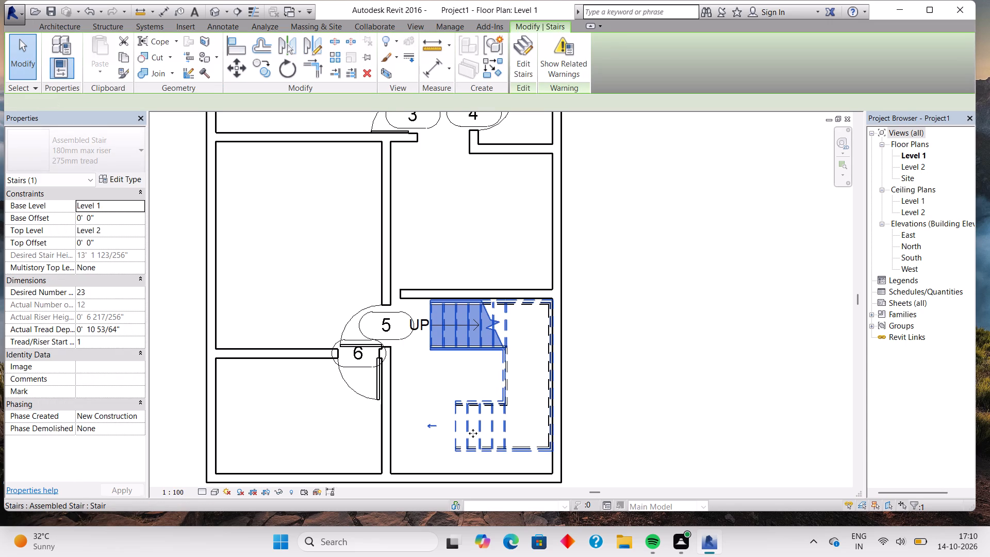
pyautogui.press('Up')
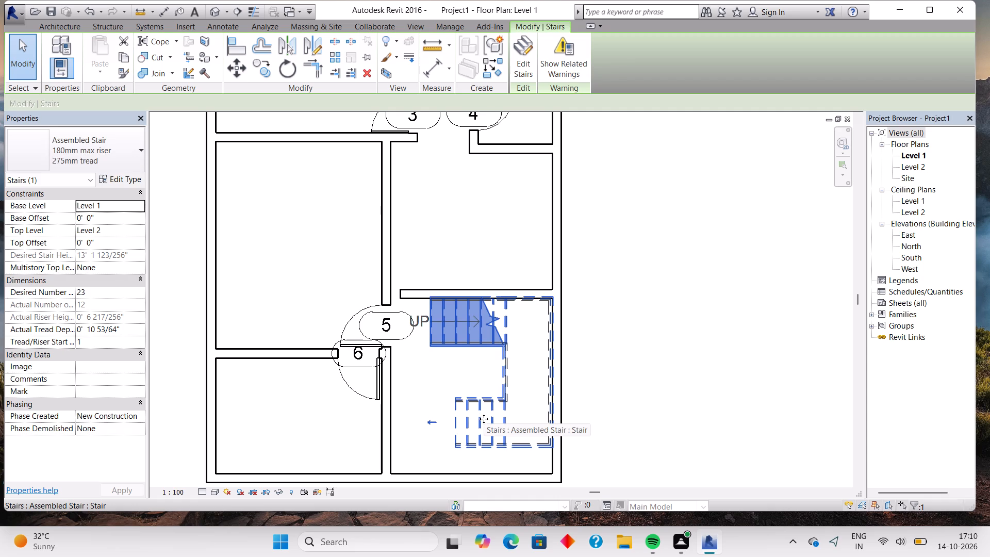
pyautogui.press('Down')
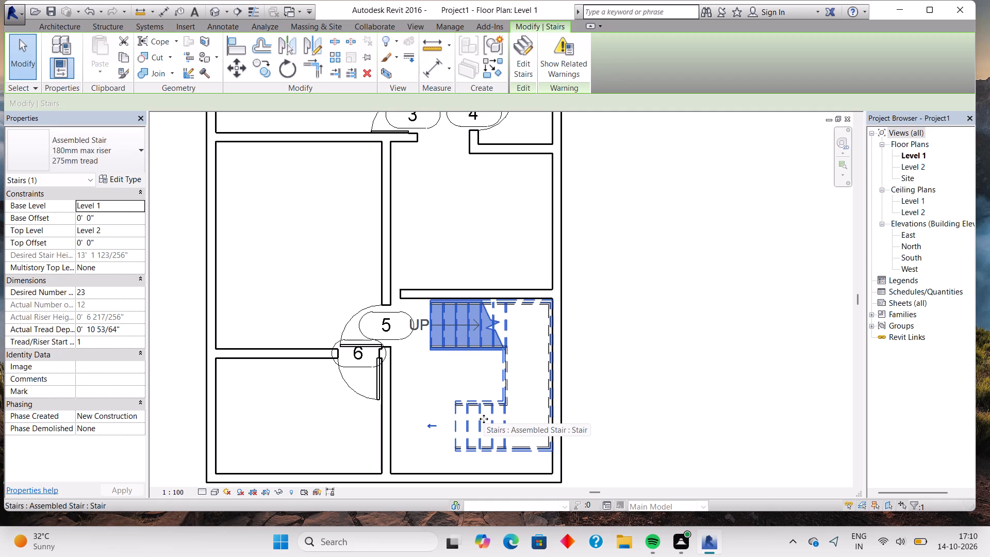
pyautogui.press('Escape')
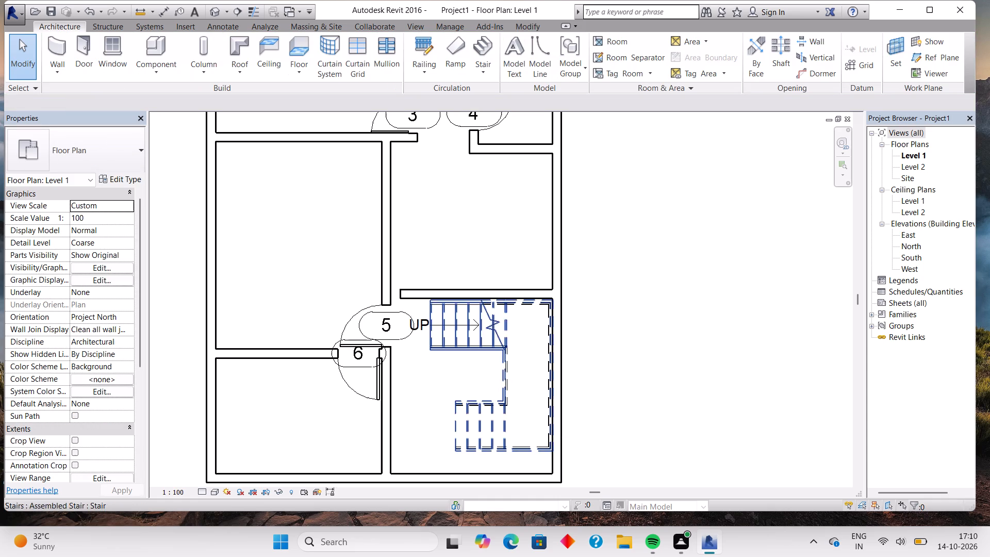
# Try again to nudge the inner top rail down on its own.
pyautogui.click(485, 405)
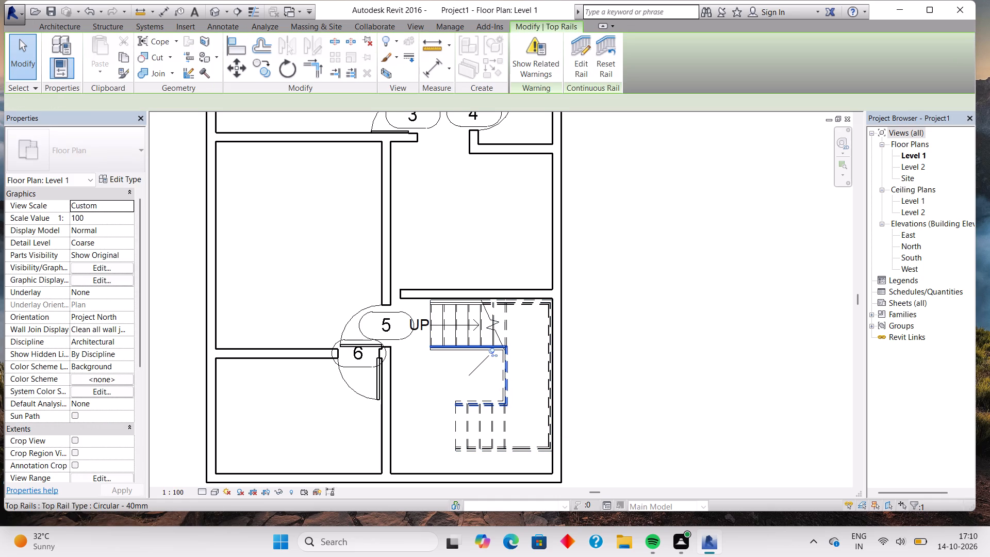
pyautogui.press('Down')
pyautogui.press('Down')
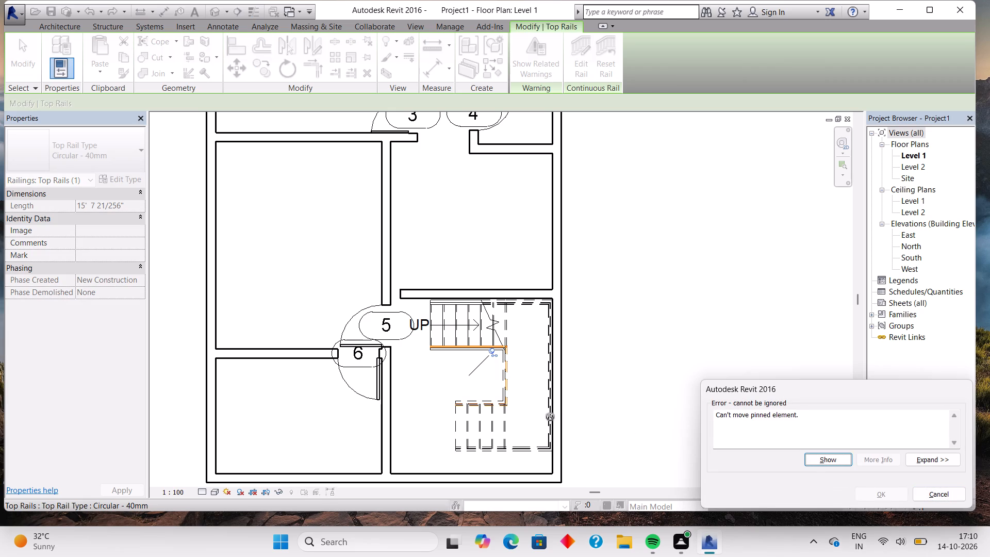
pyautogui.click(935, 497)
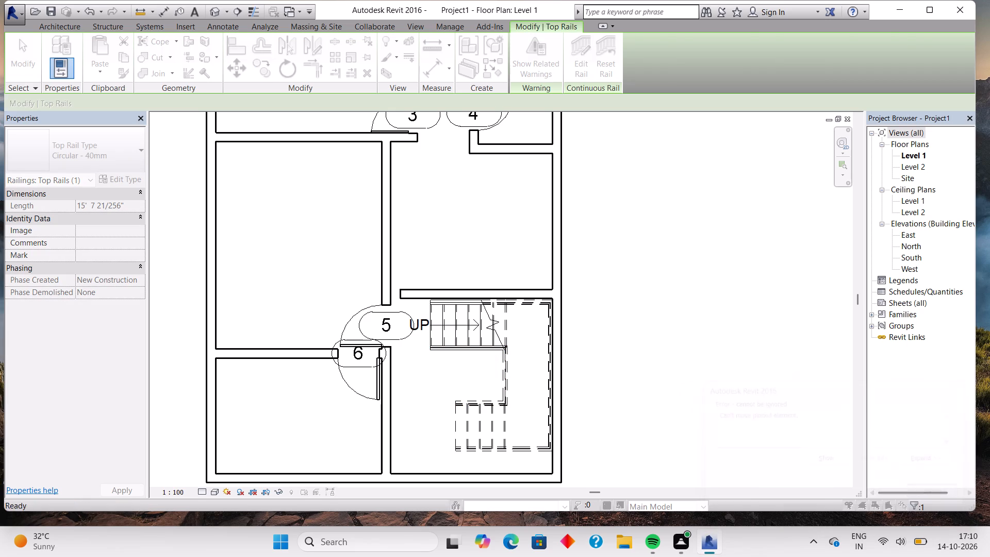
# Nudge the inner 900mm Pipe railing down five increments, placing its upper leg in the stairwell gap and its lower leg across the return run.
pyautogui.click(494, 403)
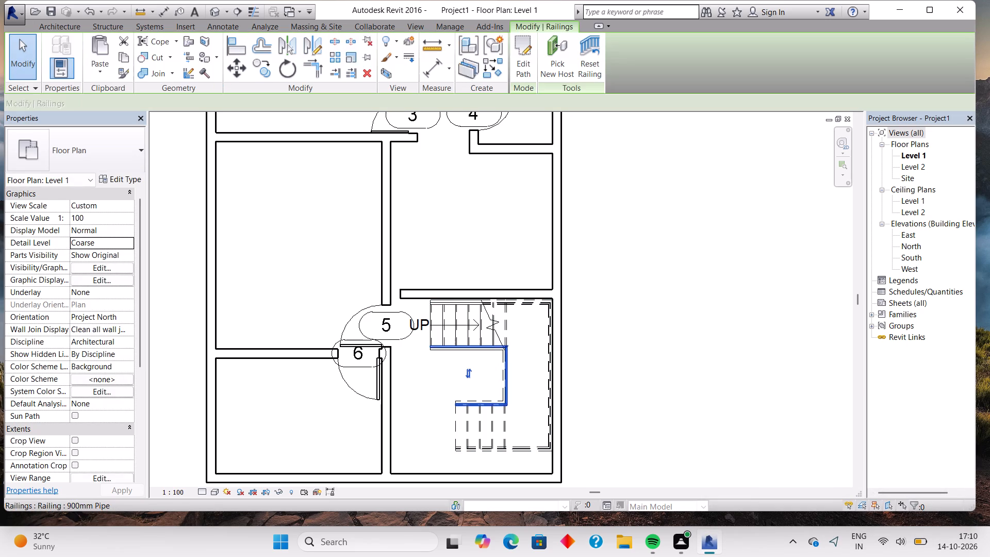
pyautogui.press('Down')
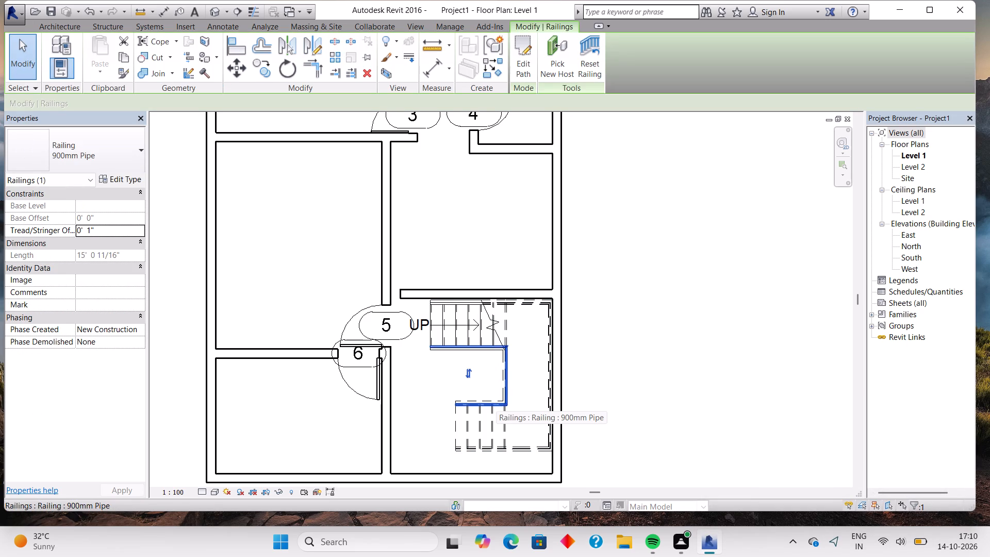
pyautogui.press('Down')
pyautogui.press('Down')
pyautogui.press('Down')
pyautogui.press('Down')
pyautogui.press('Down')
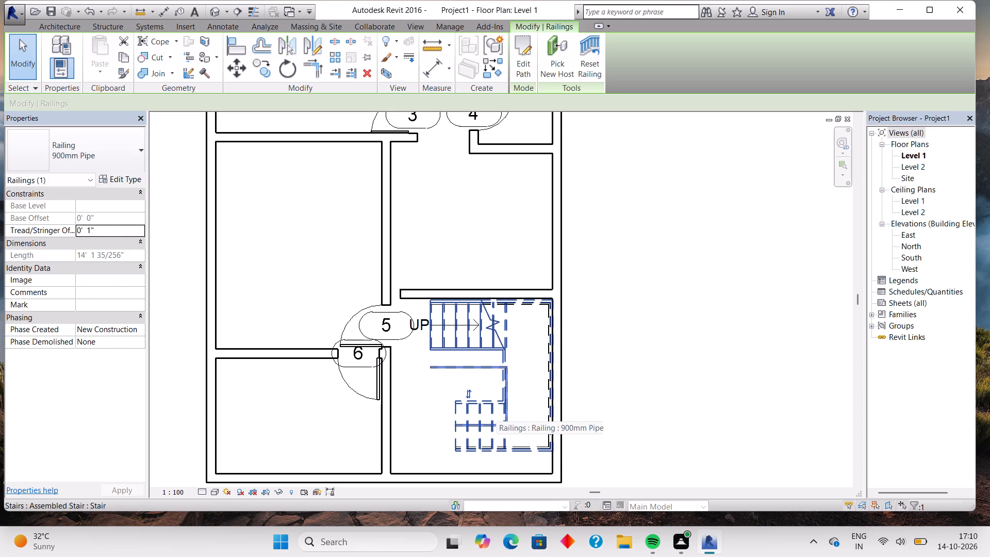
pyautogui.click(482, 388)
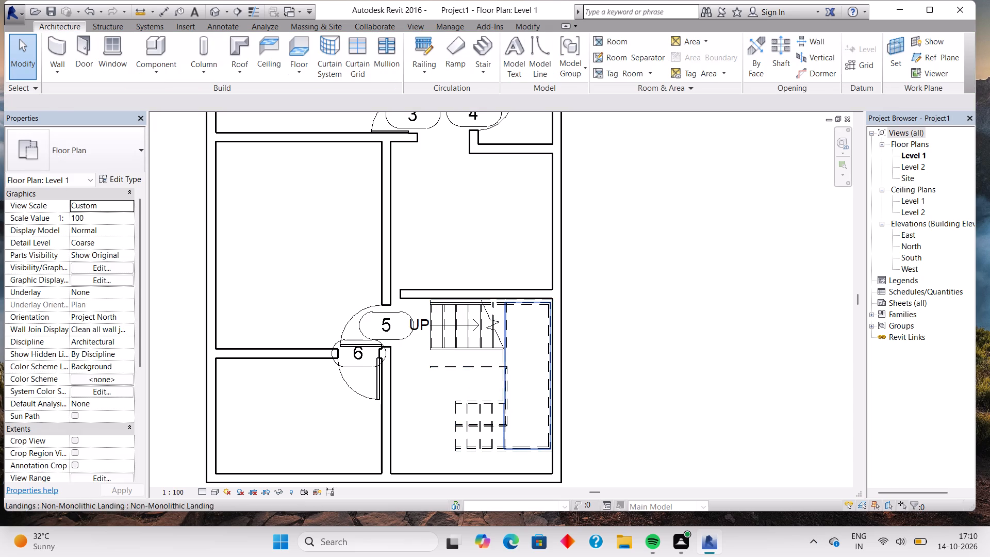
pyautogui.click(479, 369)
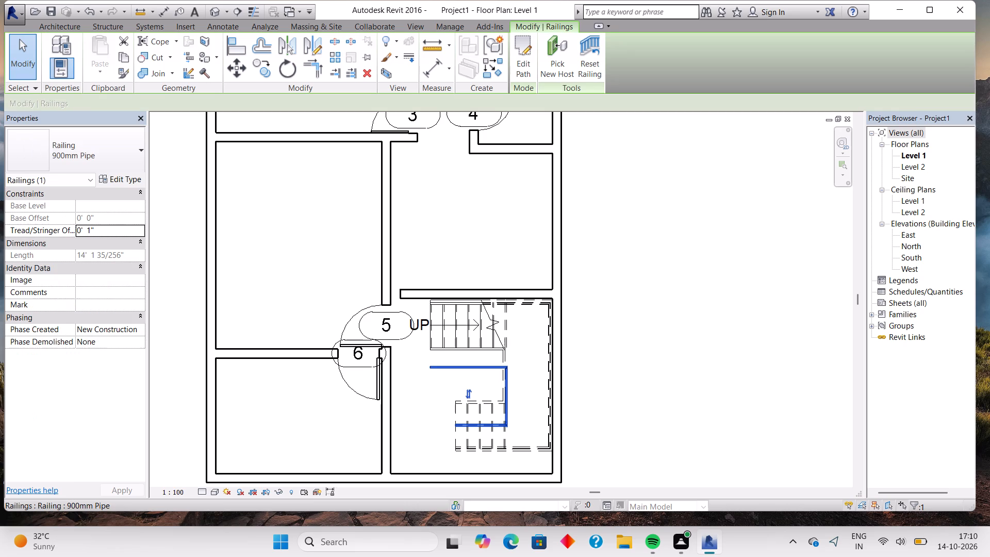
pyautogui.press('Up')
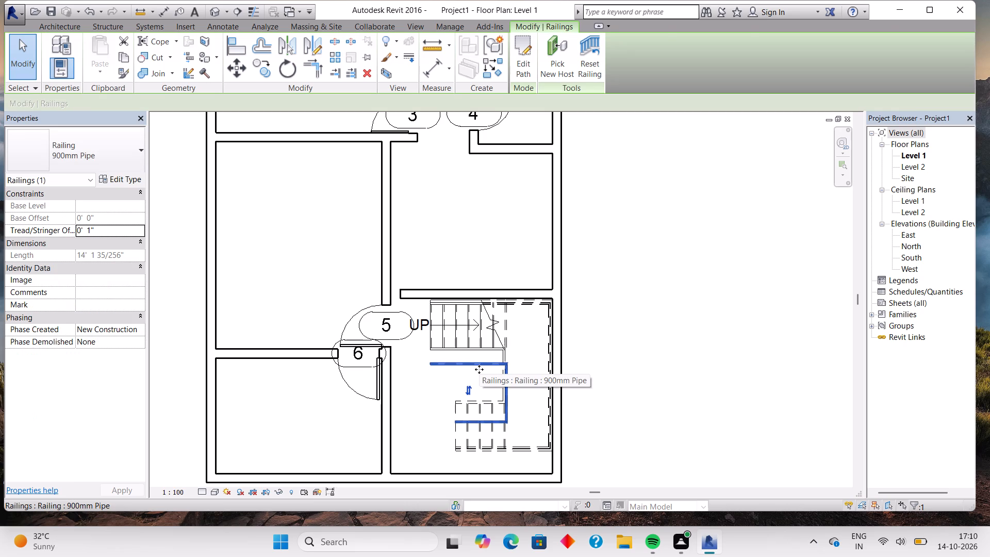
pyautogui.press('Escape')
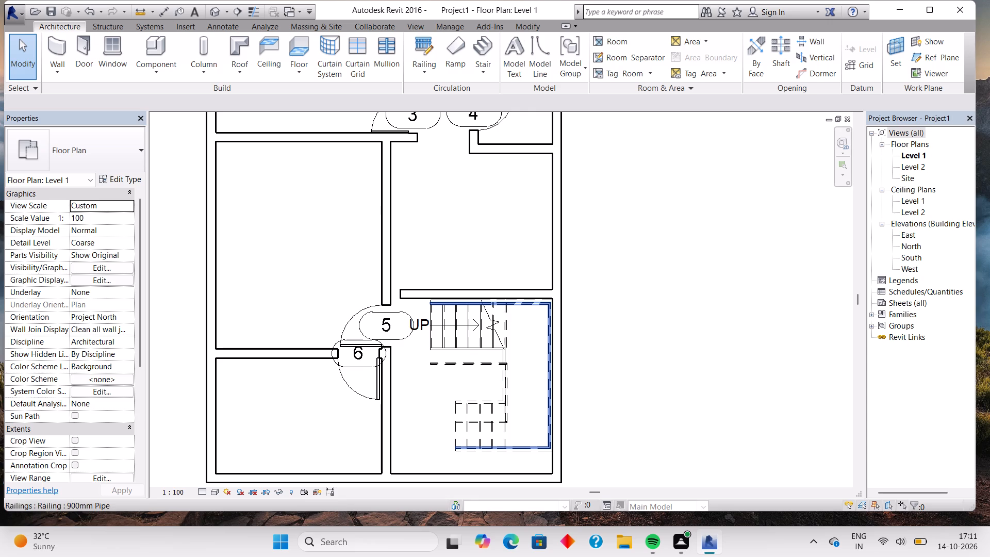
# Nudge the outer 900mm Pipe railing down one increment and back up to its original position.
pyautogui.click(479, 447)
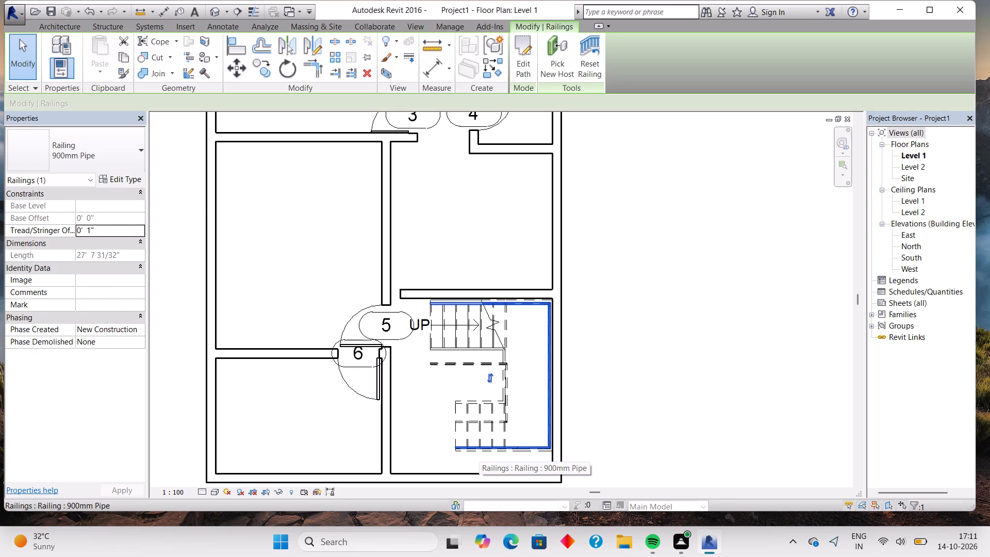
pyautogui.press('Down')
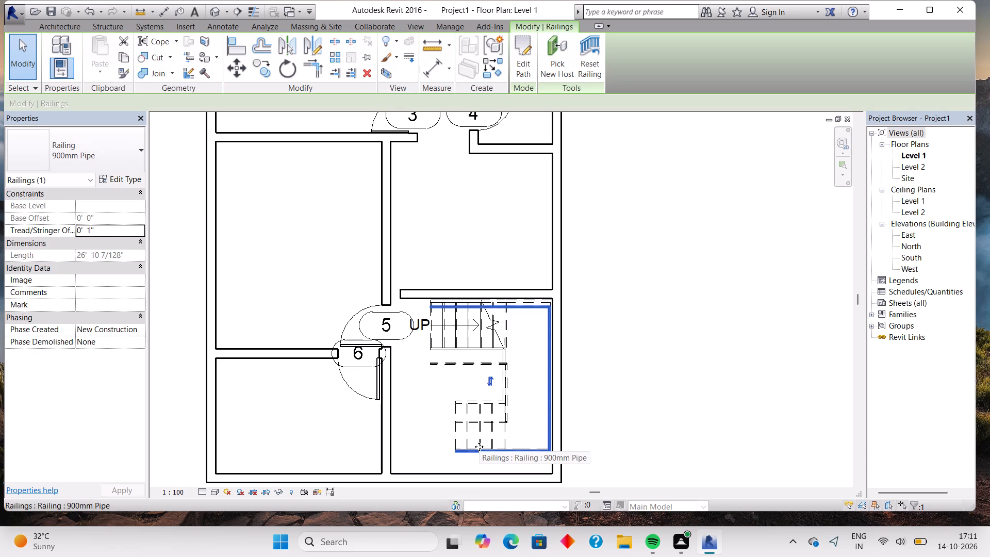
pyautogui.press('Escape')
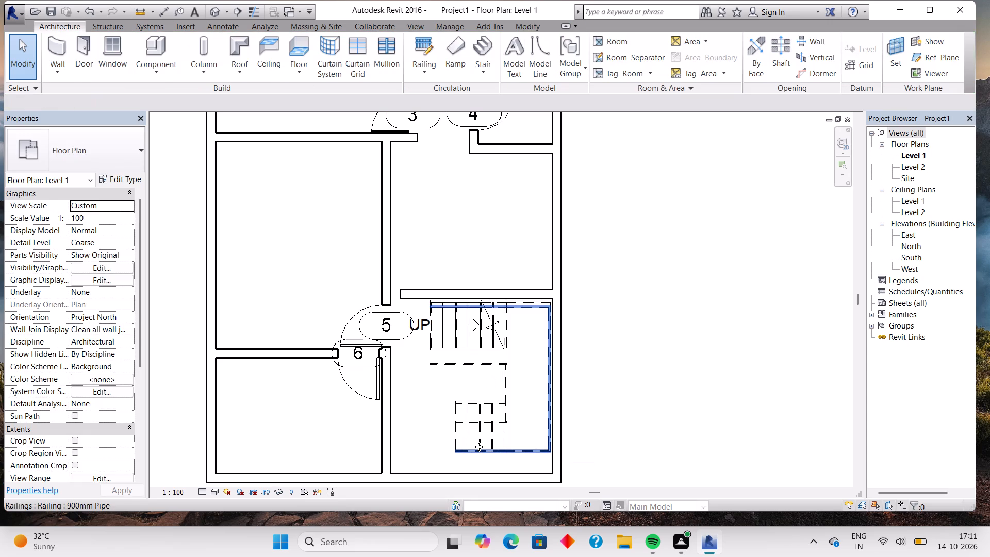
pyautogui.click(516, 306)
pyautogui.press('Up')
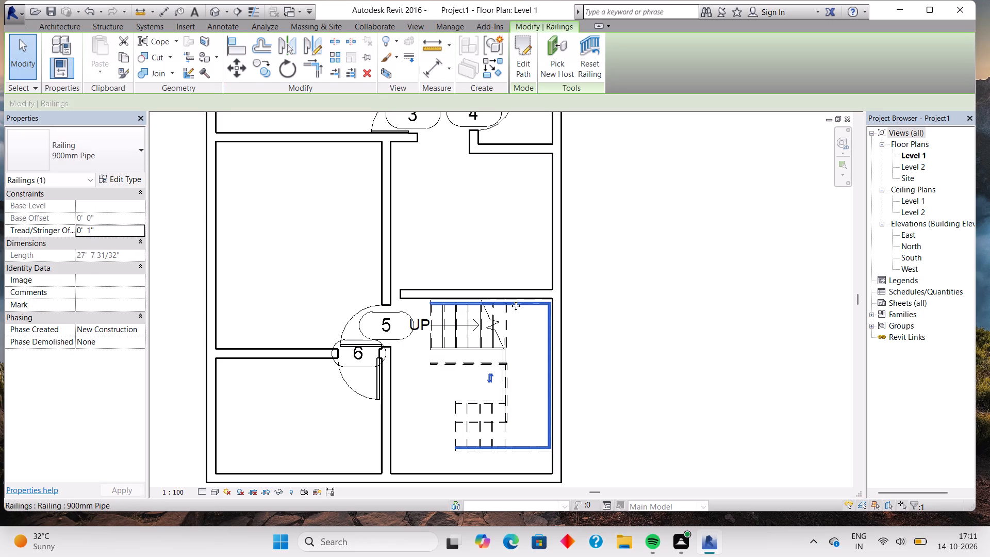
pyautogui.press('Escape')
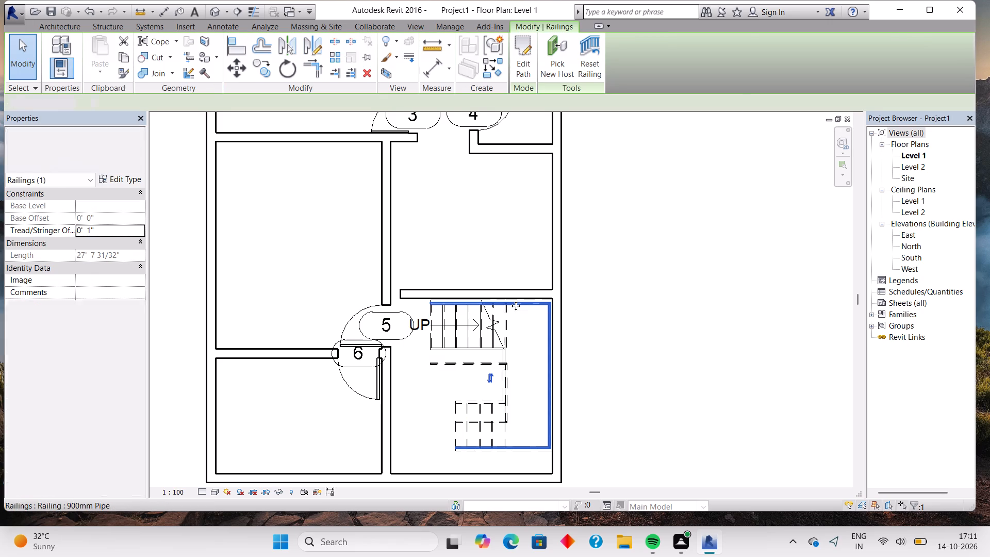
# Nudge the inner 900mm Pipe railing up five increments, back onto the inner edges of the two stair runs.
pyautogui.click(465, 369)
pyautogui.press('Up')
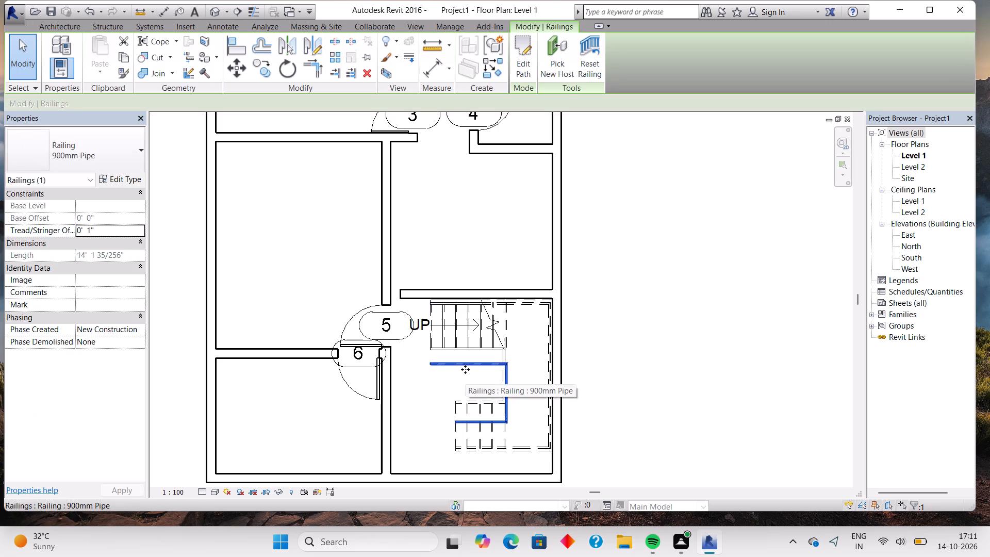
pyautogui.press('Up')
pyautogui.press('Up')
pyautogui.press('Up')
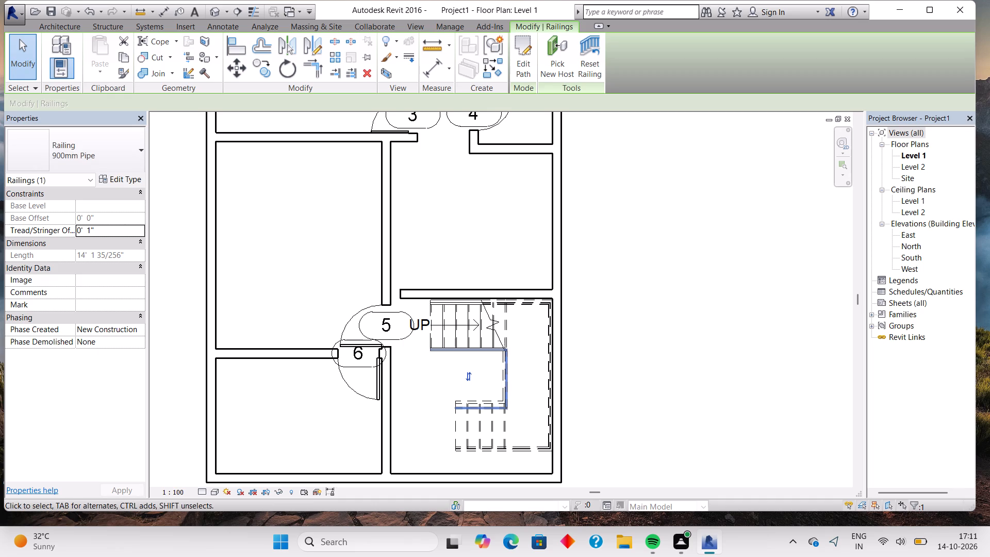
pyautogui.press('Up')
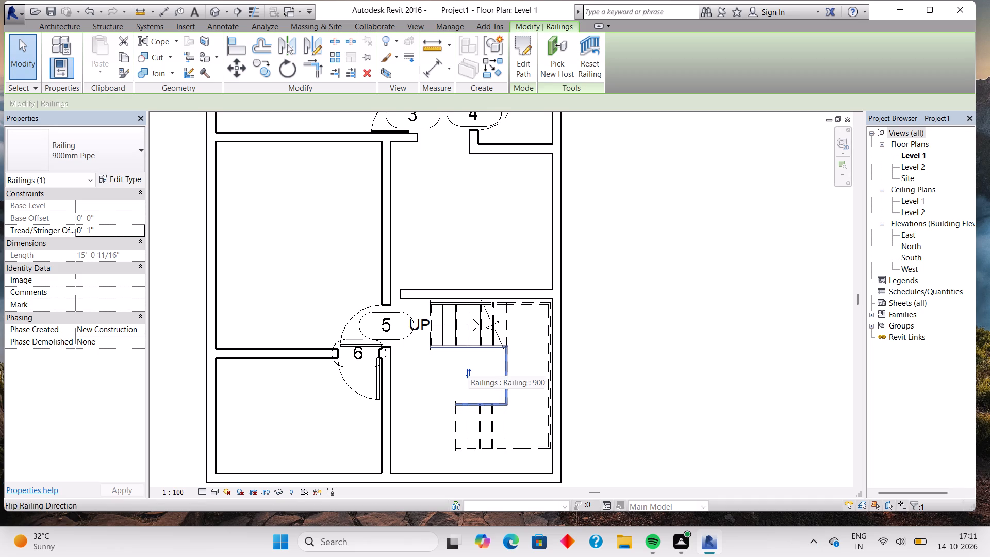
pyautogui.press('Escape')
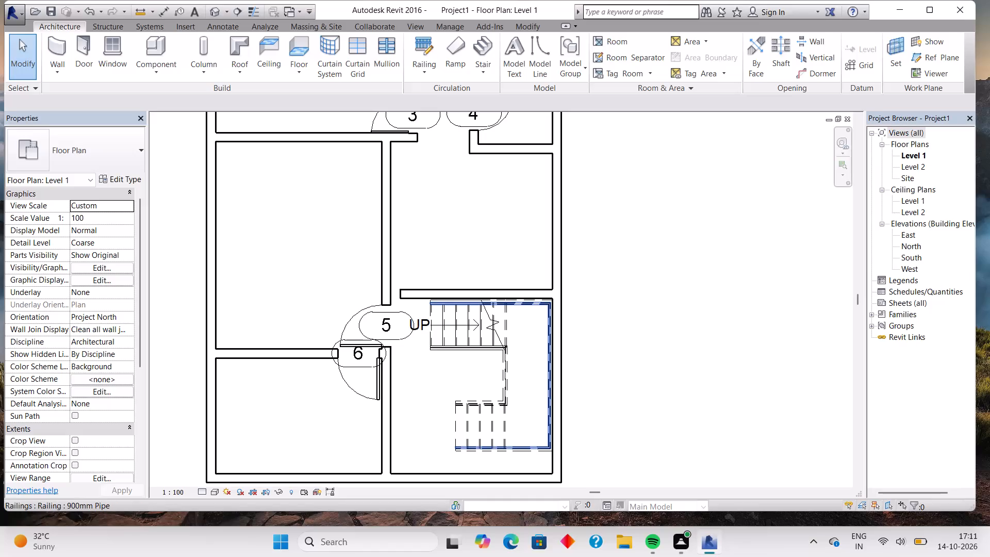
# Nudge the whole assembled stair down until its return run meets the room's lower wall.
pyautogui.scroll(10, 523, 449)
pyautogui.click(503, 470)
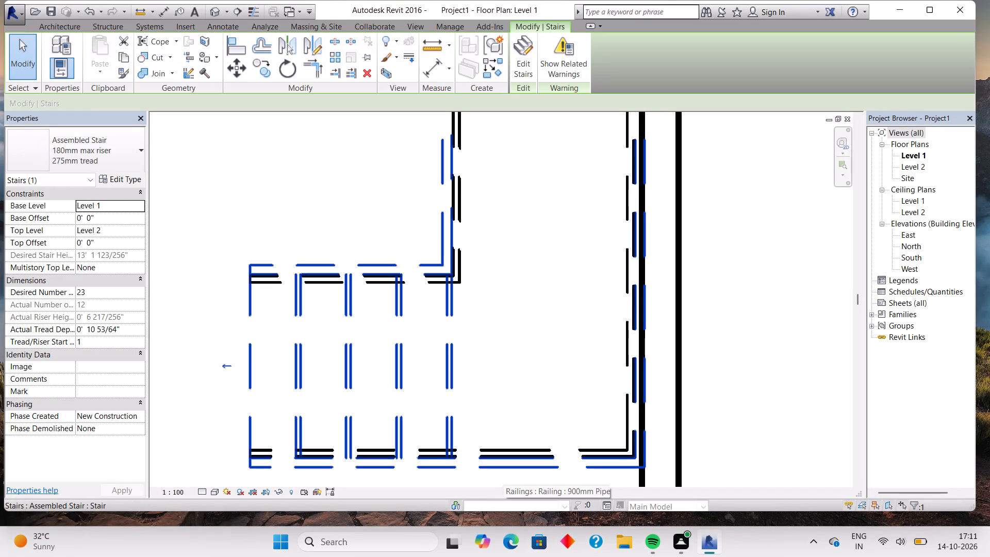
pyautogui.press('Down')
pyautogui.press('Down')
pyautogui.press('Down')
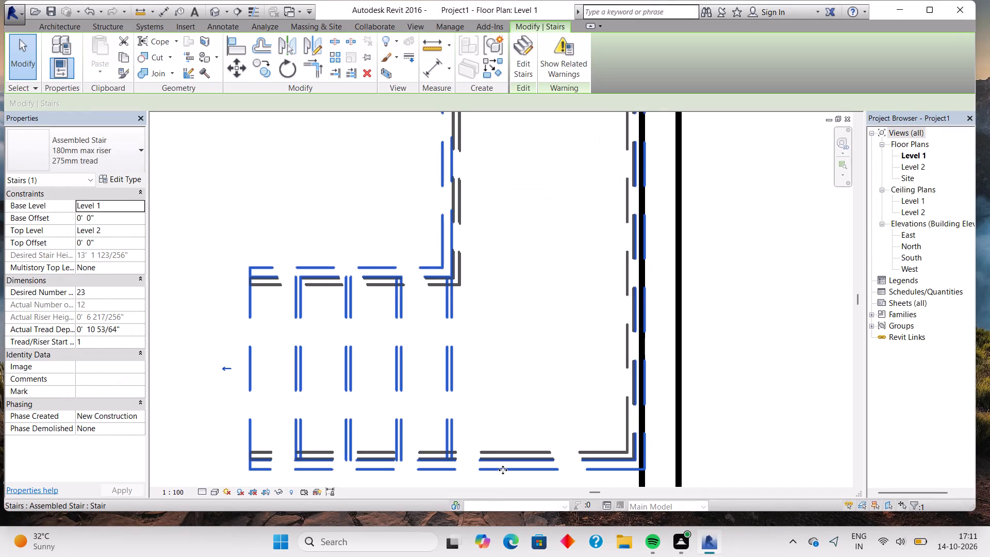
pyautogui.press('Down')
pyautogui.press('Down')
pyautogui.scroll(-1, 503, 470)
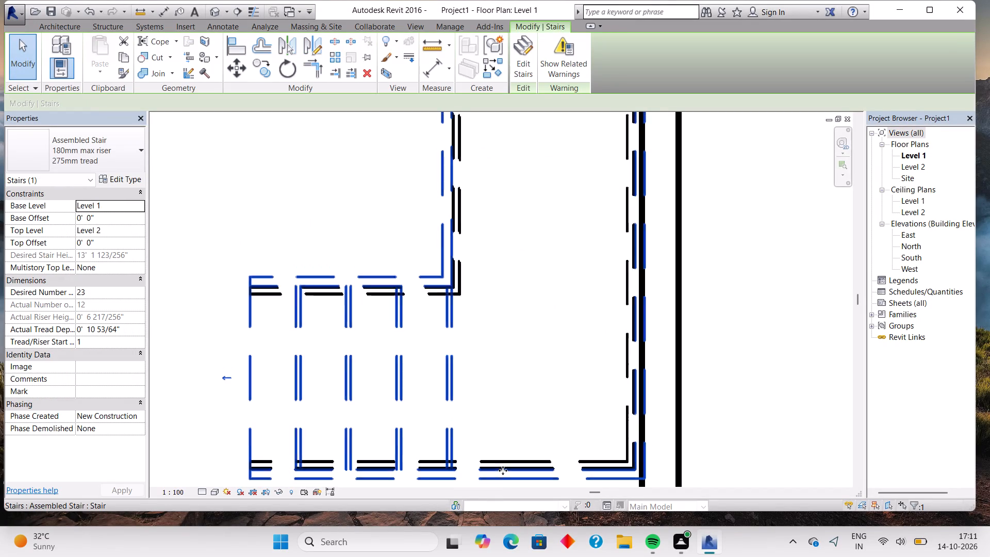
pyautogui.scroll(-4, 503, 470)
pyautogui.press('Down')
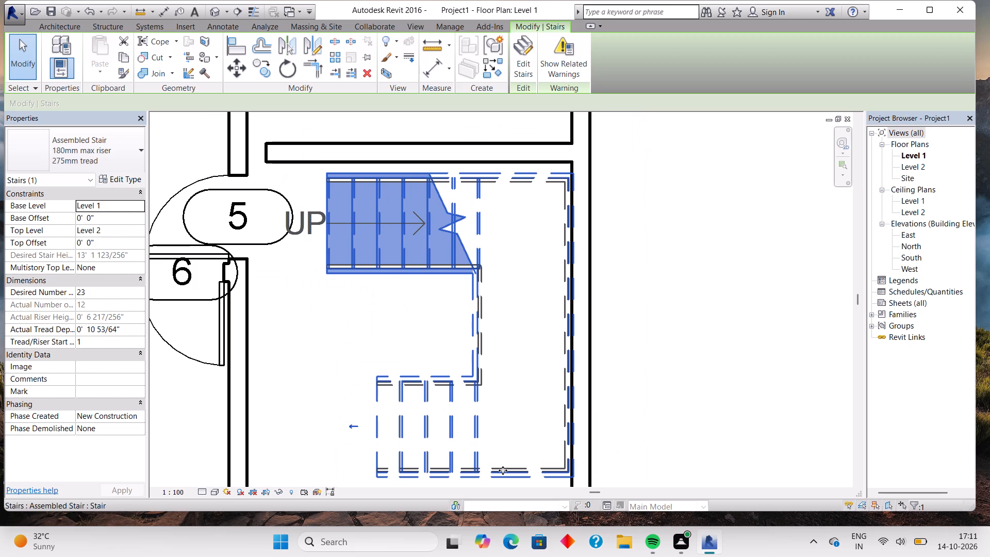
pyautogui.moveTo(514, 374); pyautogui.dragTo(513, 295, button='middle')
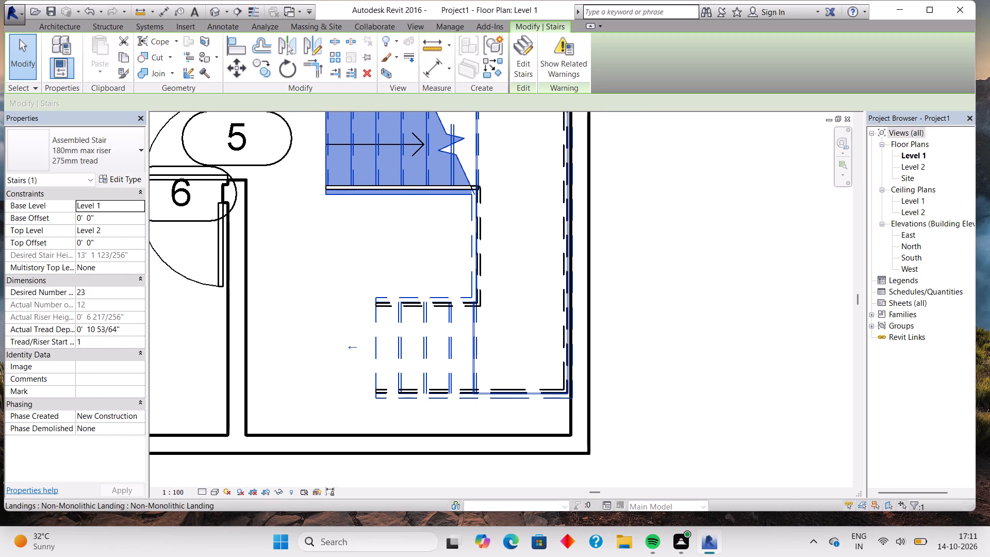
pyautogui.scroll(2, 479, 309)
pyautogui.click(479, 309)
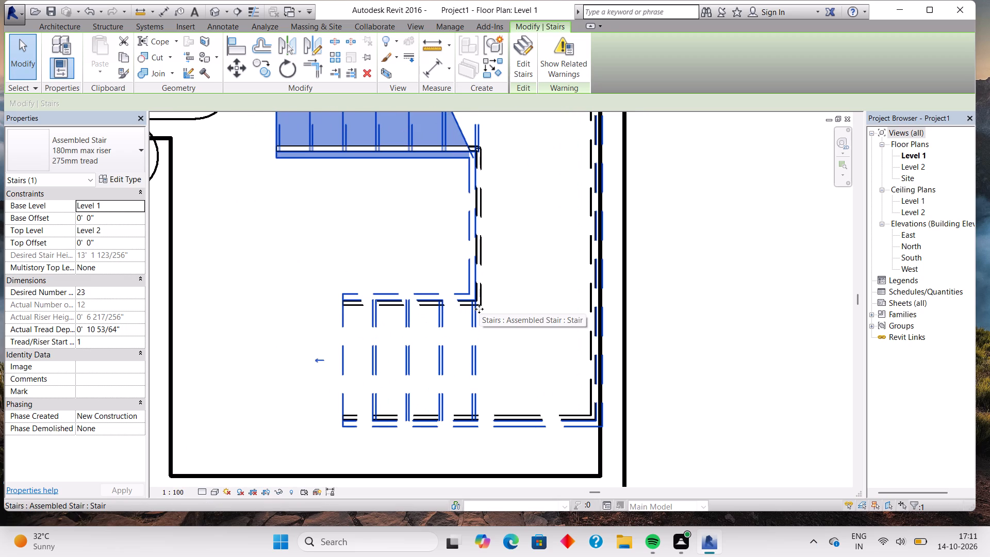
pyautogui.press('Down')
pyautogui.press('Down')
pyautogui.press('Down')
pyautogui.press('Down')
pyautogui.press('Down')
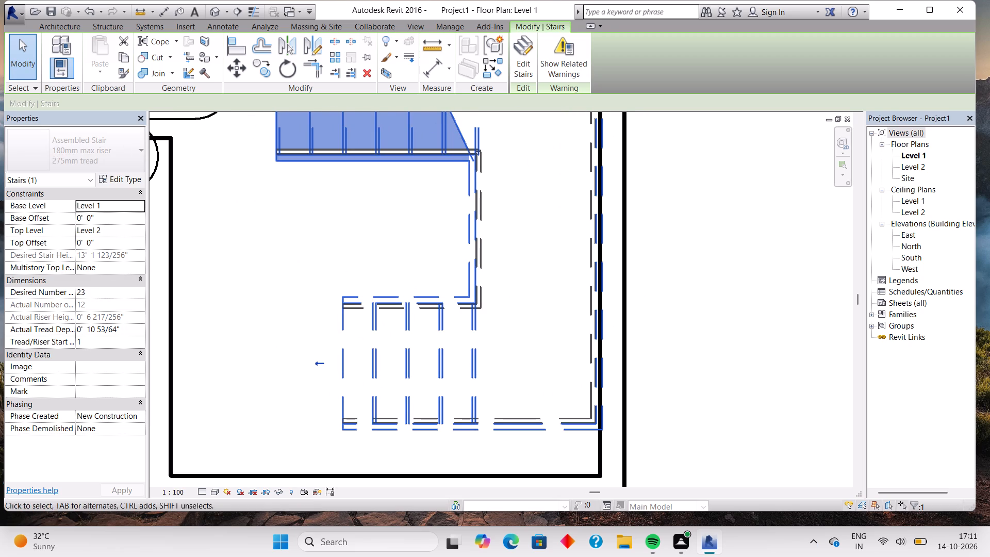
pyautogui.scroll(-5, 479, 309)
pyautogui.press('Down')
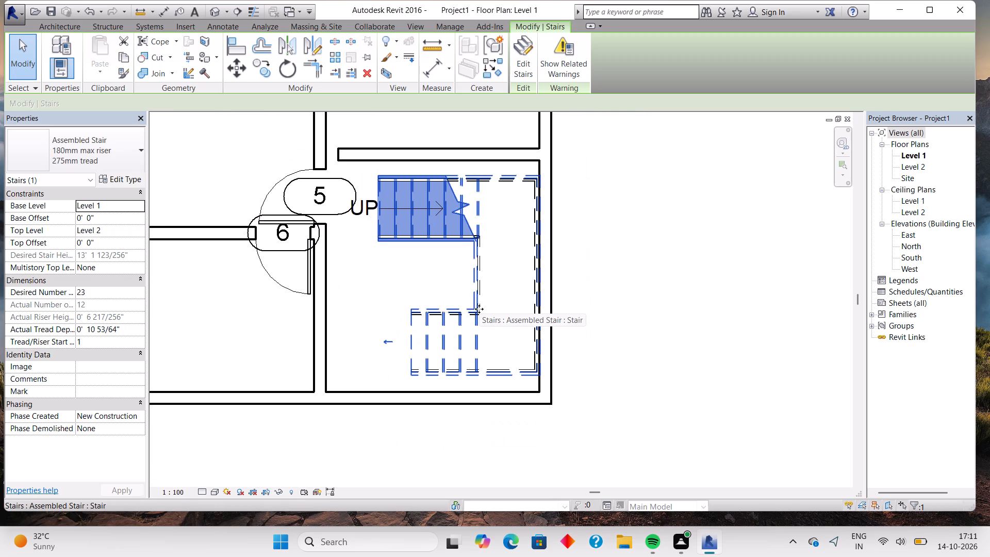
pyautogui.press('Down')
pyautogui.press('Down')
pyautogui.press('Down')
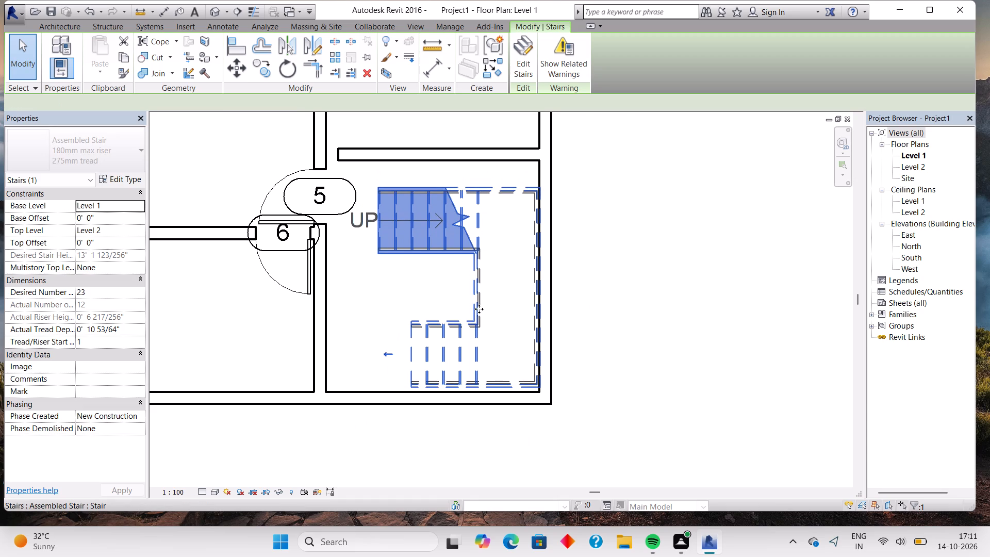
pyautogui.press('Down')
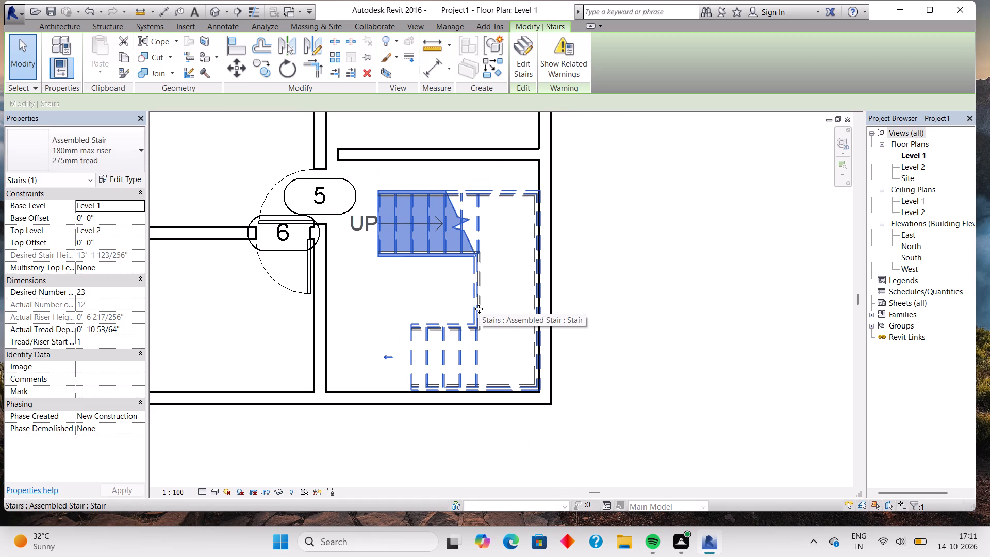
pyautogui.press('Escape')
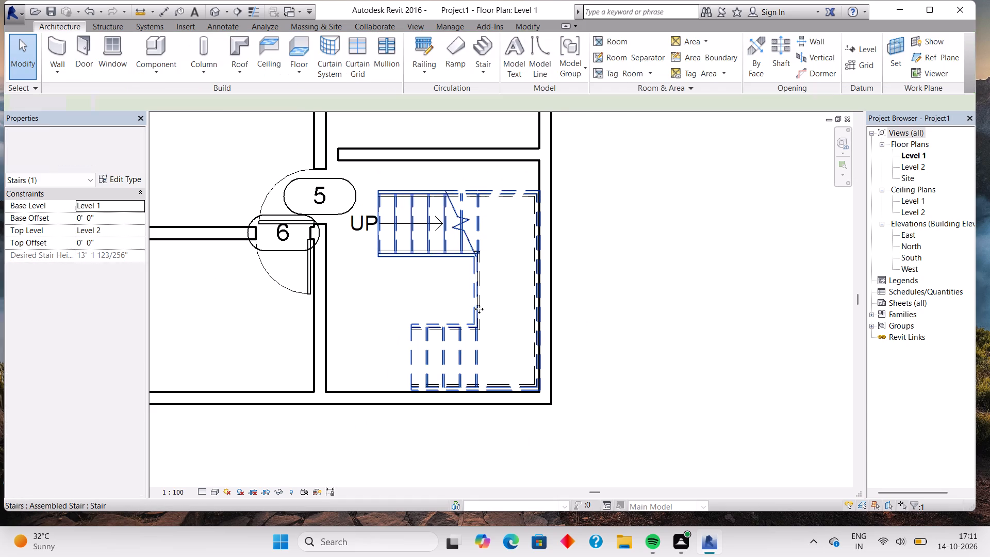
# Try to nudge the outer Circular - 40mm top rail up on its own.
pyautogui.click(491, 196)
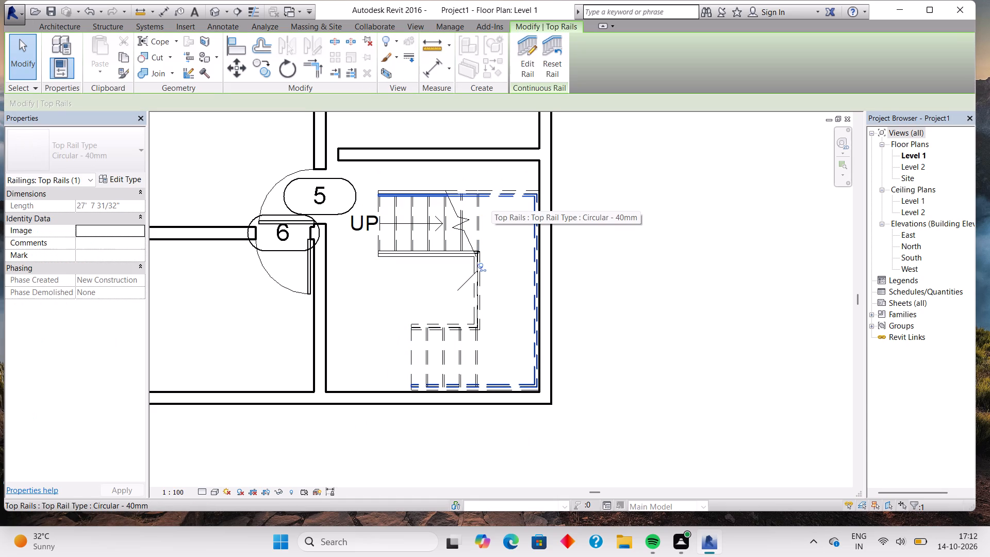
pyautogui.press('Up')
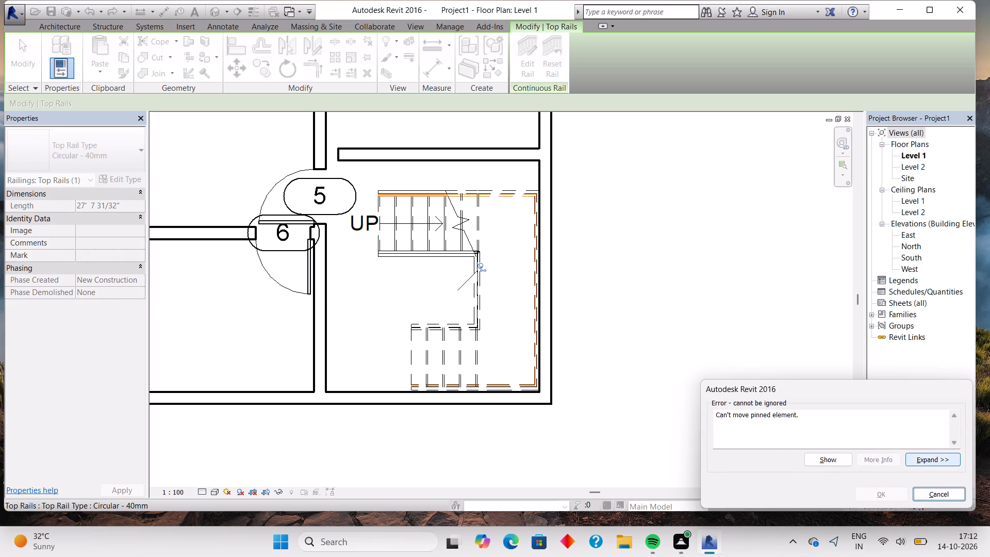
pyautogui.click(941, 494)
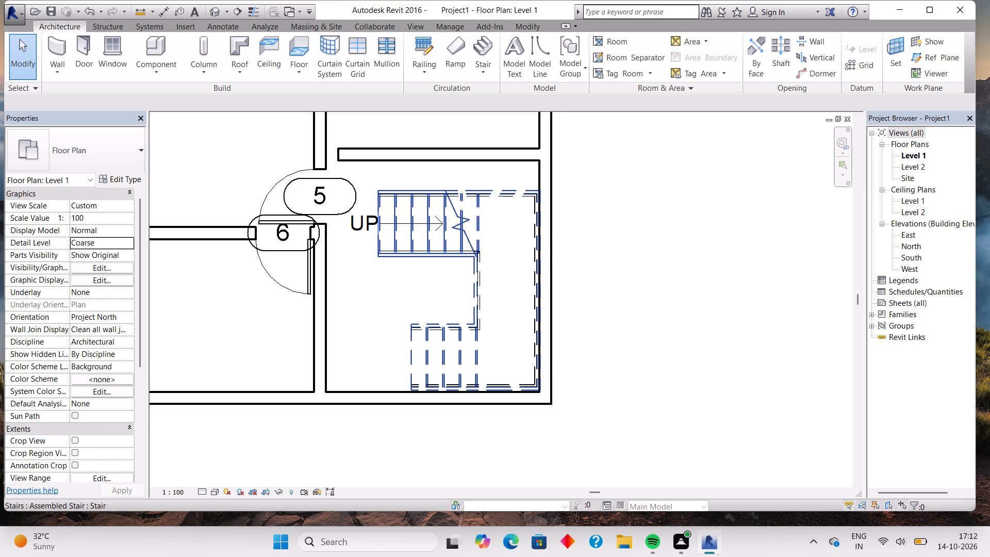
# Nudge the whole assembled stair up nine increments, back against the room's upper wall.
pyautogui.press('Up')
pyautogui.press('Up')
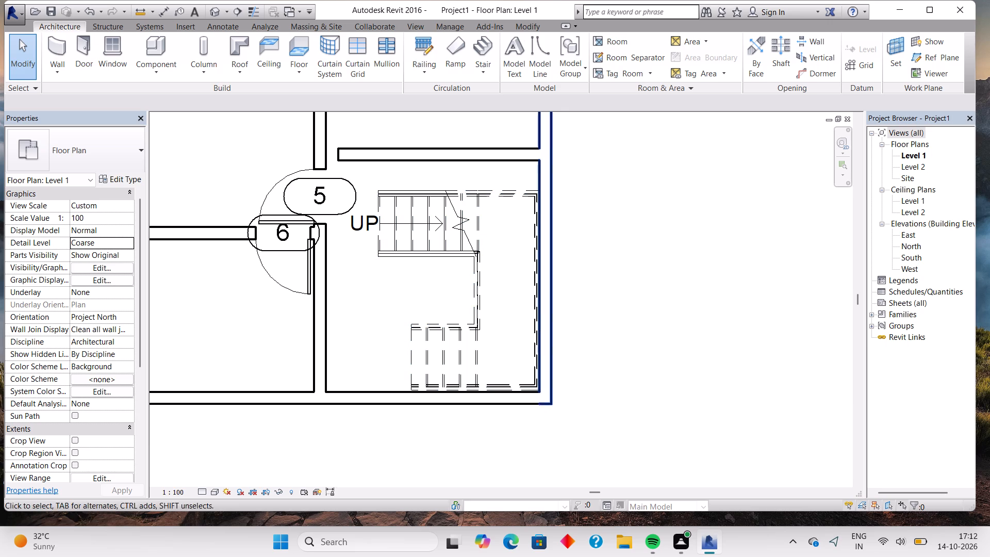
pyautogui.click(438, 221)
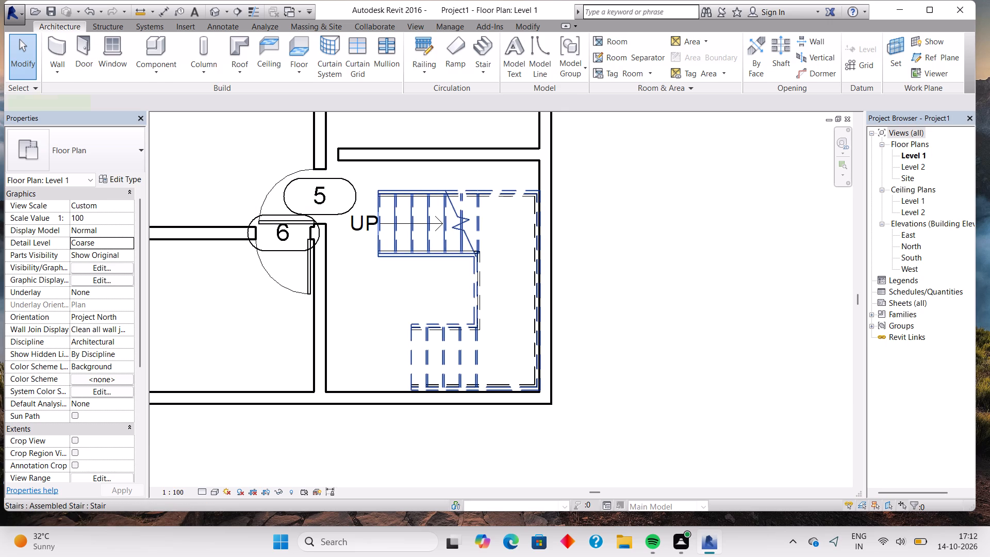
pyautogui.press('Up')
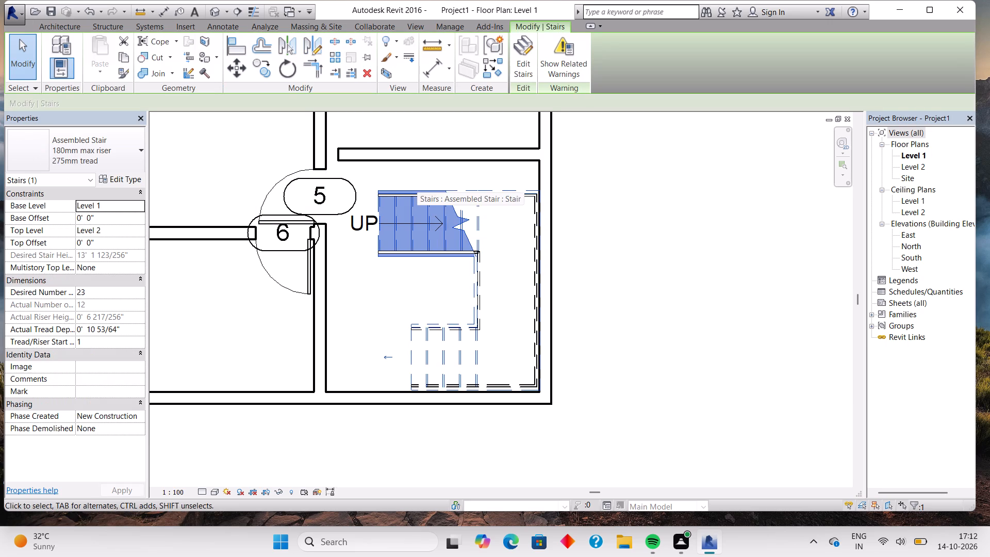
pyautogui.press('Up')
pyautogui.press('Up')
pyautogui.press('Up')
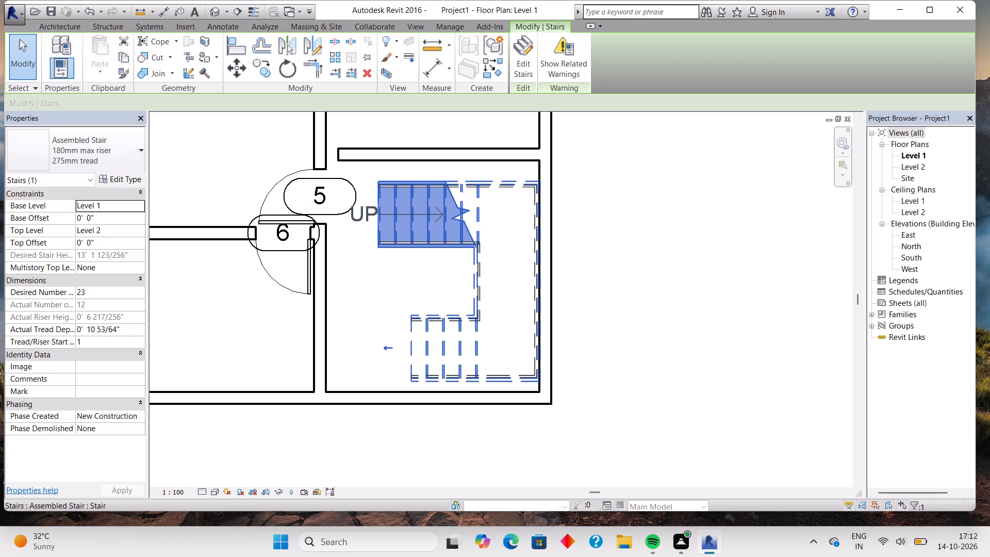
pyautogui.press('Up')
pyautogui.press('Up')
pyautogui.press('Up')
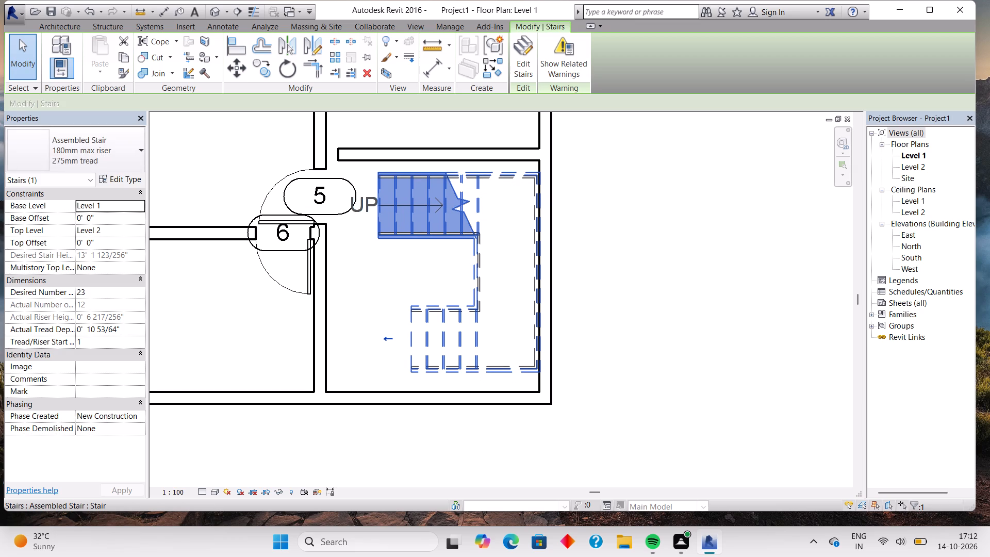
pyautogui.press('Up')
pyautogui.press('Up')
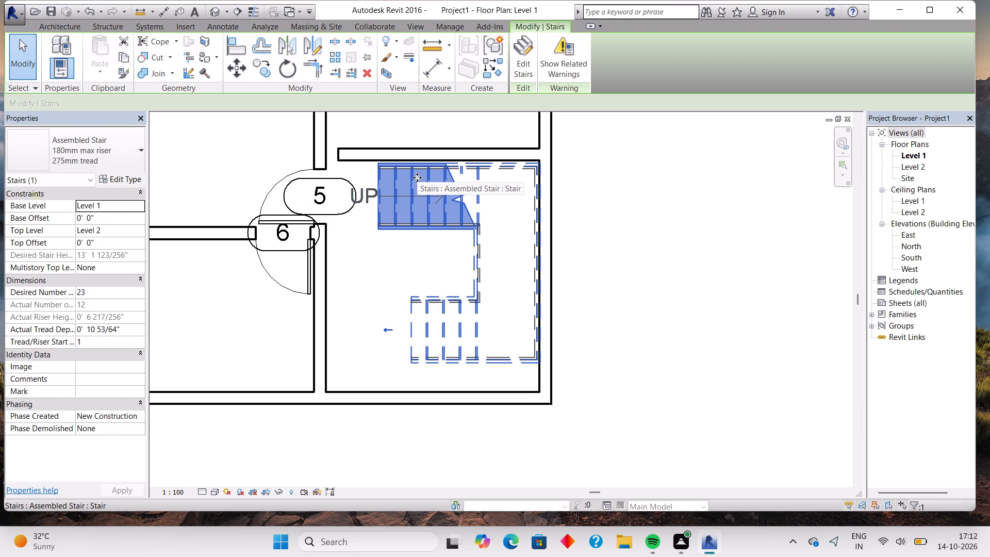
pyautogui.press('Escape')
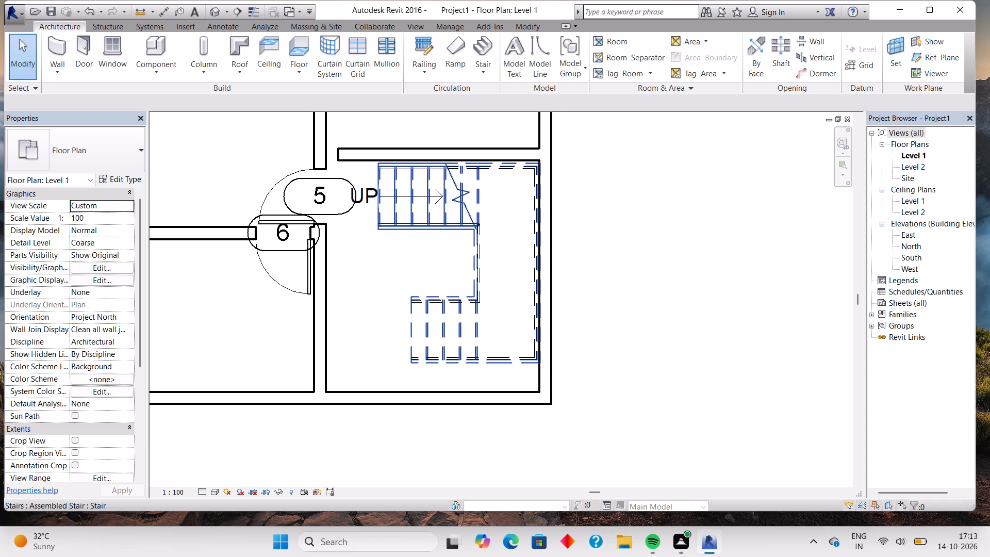
# Flip the direction of the inner 900mm Pipe railing.
pyautogui.click(438, 228)
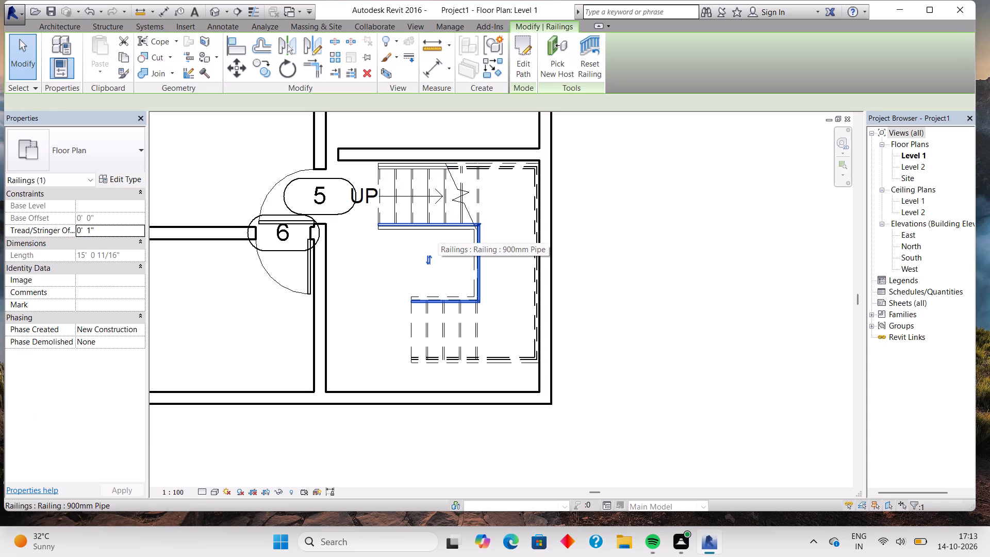
pyautogui.click(428, 259)
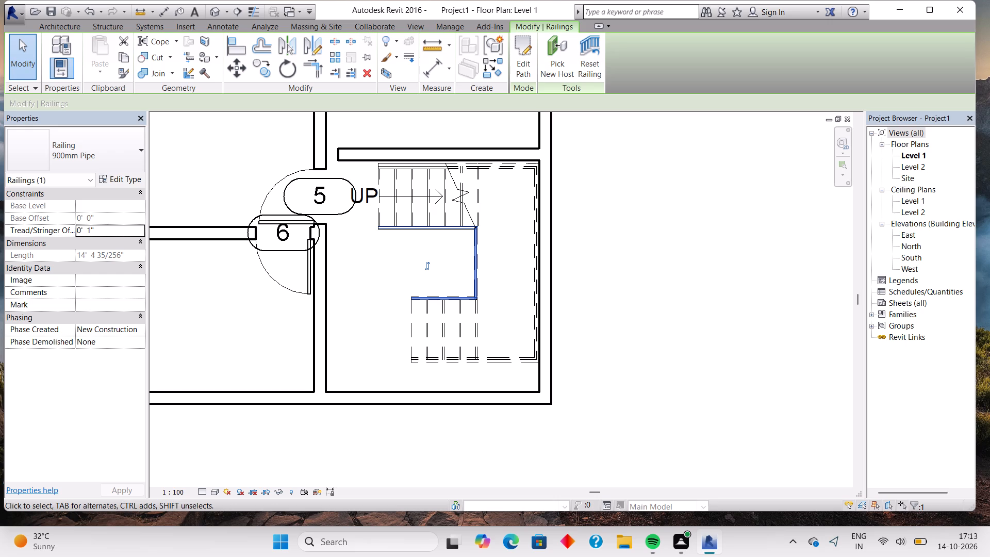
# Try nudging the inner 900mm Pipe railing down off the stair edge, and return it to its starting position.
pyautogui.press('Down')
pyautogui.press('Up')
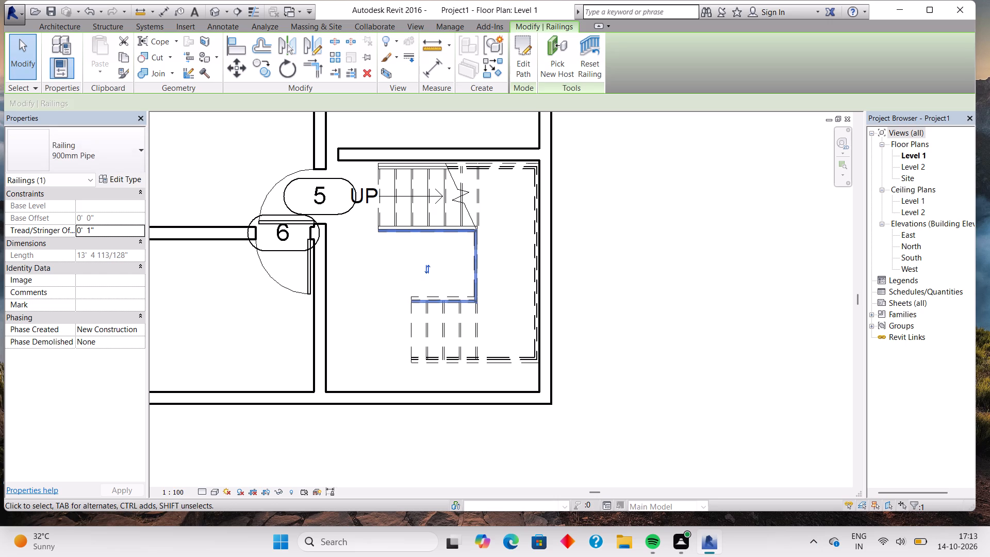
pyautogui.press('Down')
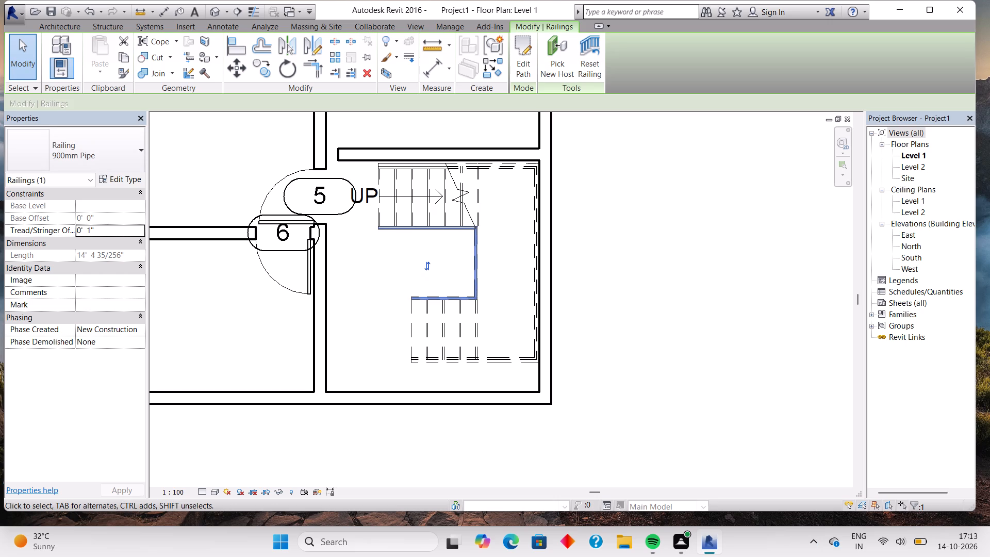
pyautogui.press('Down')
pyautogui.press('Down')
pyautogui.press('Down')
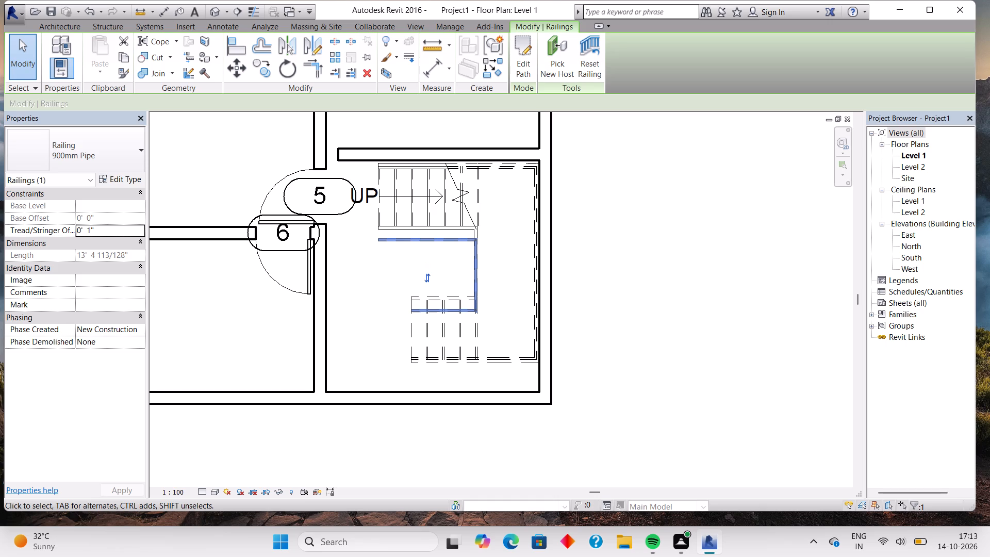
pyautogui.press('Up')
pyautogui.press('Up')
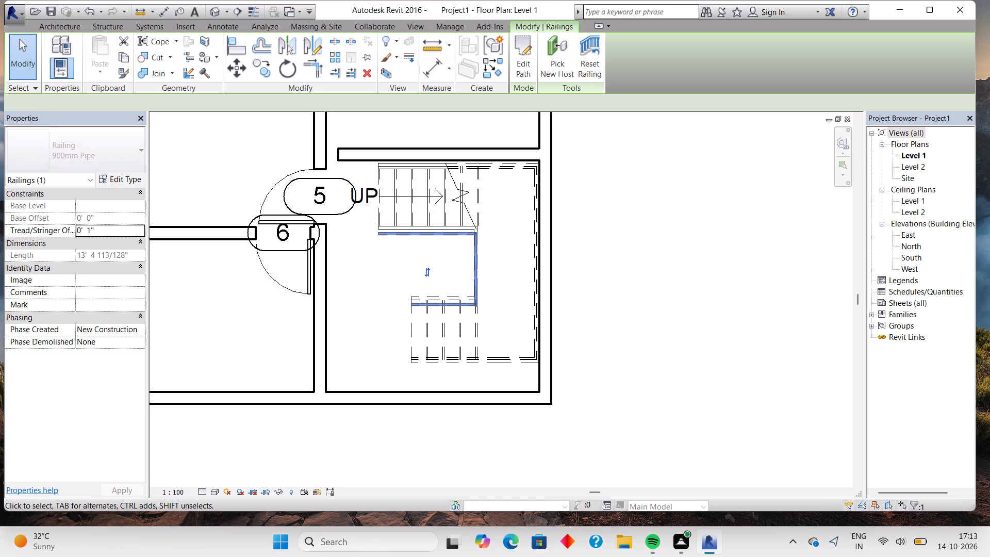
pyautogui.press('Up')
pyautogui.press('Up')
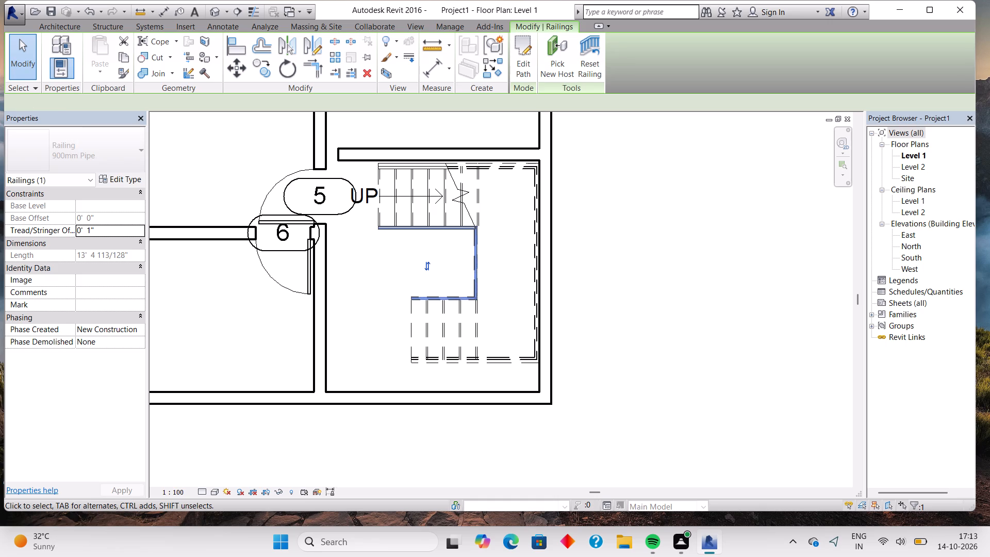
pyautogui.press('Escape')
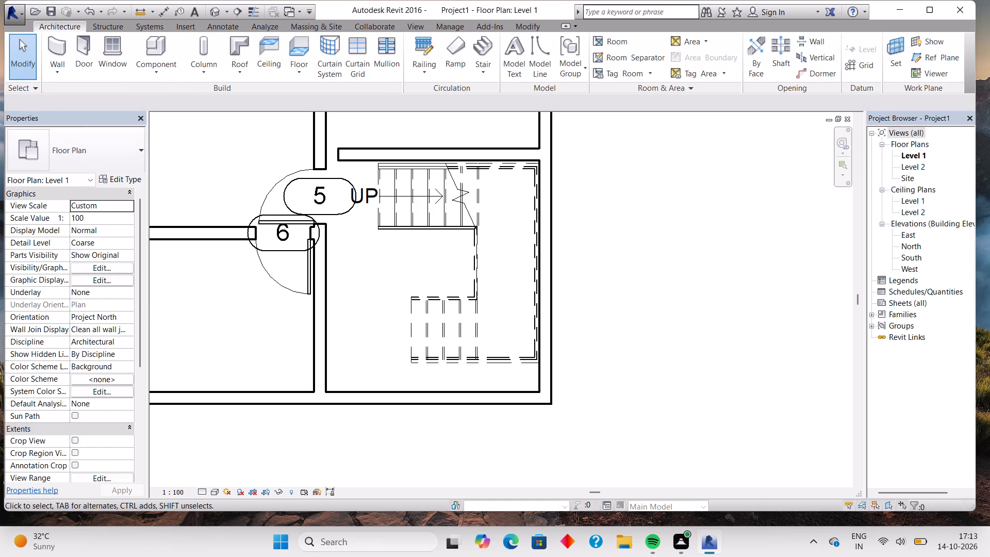
# Nudge the stair, selected by its lower return run, three increments down and four back up against the room's upper wall.
pyautogui.click(467, 336)
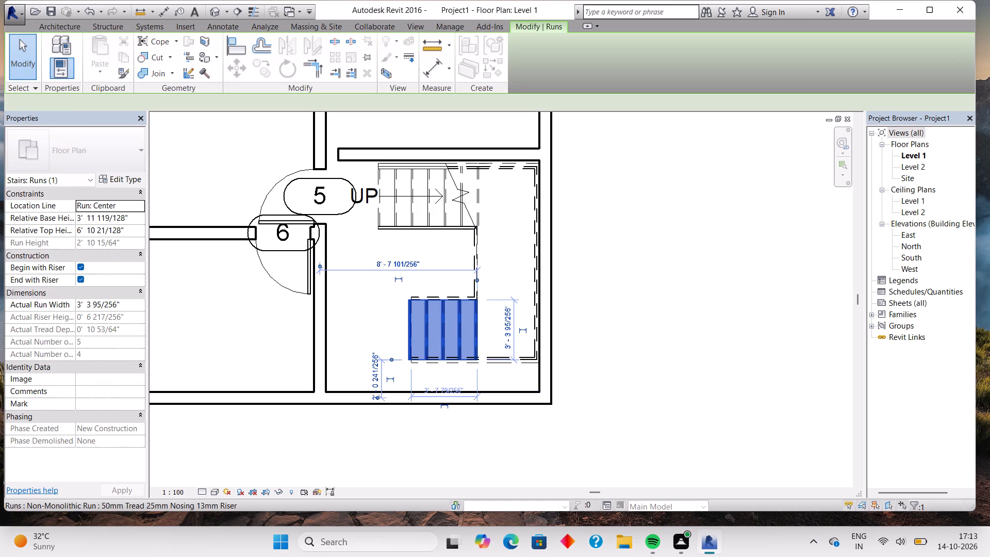
pyautogui.press('Down')
pyautogui.press('Down')
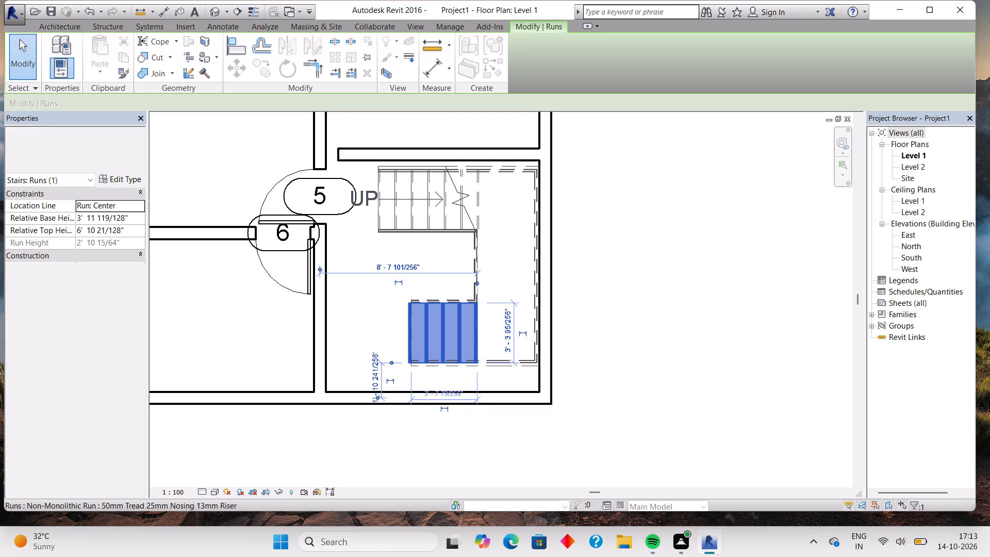
pyautogui.press('Down')
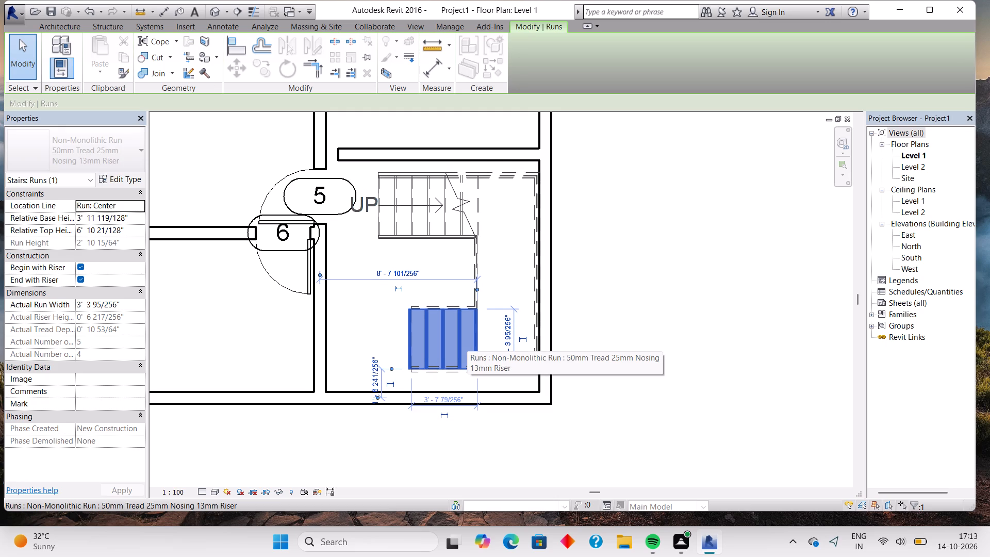
pyautogui.press('Up')
pyautogui.press('Up')
pyautogui.press('Up')
pyautogui.press('Up')
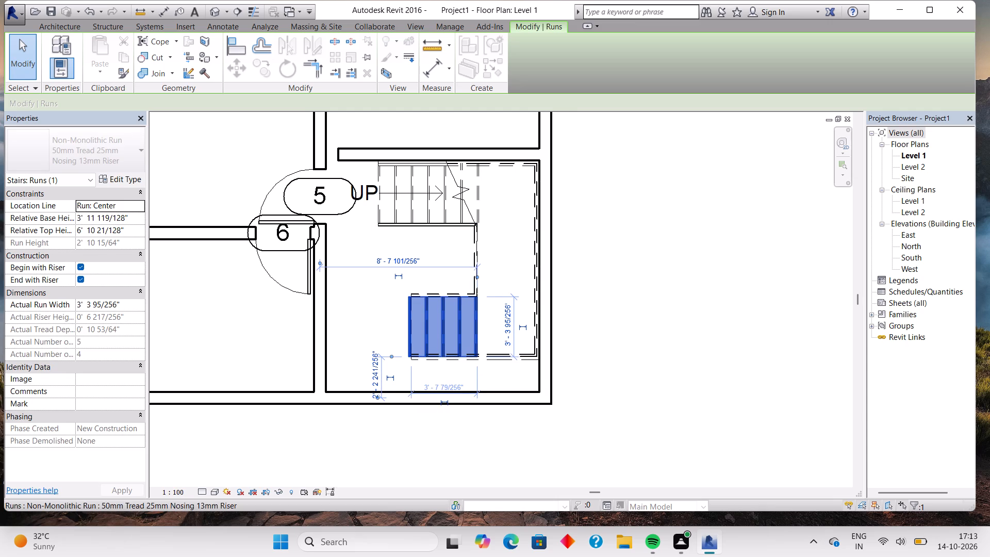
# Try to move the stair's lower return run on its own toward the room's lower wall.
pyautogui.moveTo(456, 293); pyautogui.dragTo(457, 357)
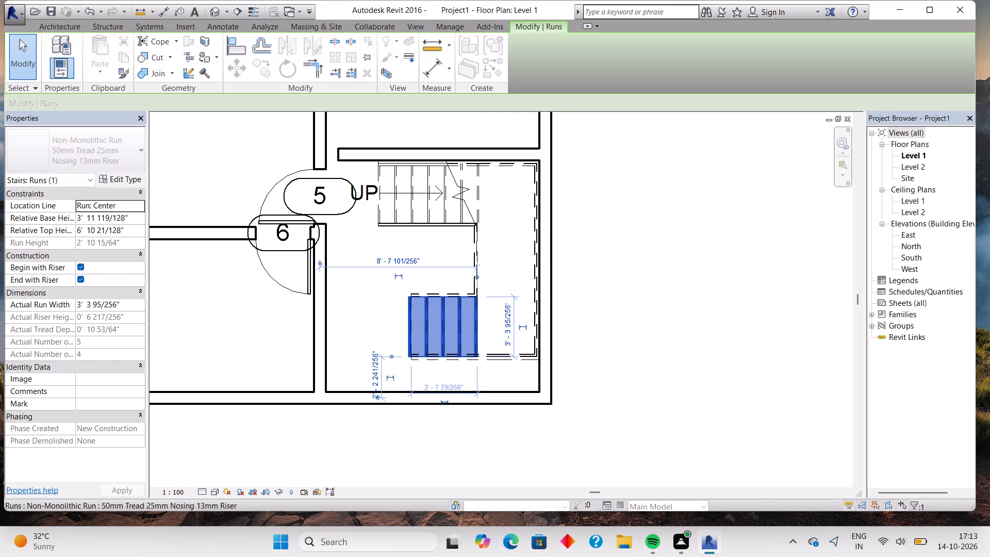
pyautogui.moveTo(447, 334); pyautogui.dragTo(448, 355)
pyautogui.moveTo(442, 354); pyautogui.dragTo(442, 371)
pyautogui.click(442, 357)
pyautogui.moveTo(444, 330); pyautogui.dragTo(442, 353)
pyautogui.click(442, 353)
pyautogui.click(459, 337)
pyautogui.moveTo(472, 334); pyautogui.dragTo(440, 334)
# Shift the outer 900mm Pipe railing down and back up, nudging it three increments right and one down to realign with the stair edge.
pyautogui.moveTo(500, 357); pyautogui.dragTo(499, 378)
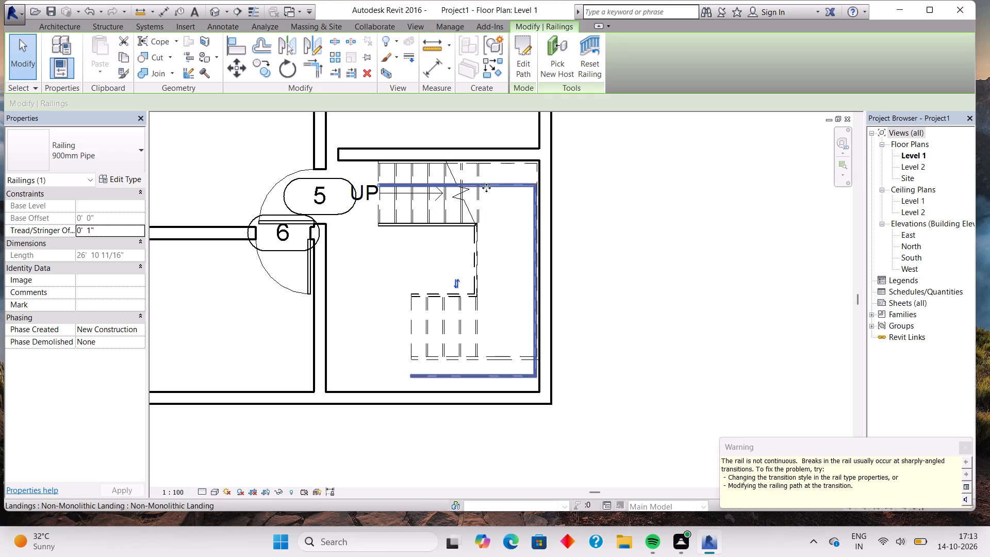
pyautogui.moveTo(486, 187); pyautogui.dragTo(480, 167)
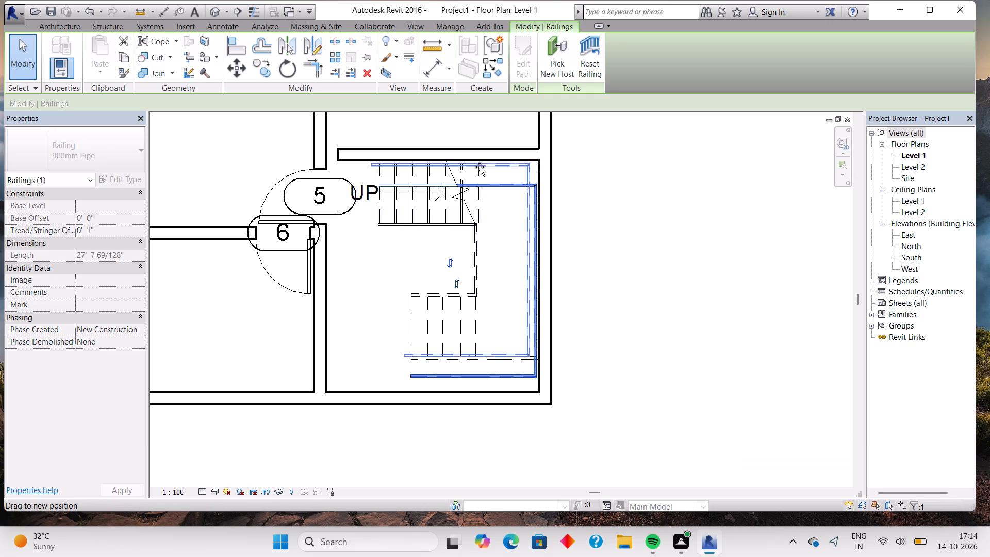
pyautogui.moveTo(480, 167); pyautogui.dragTo(478, 165)
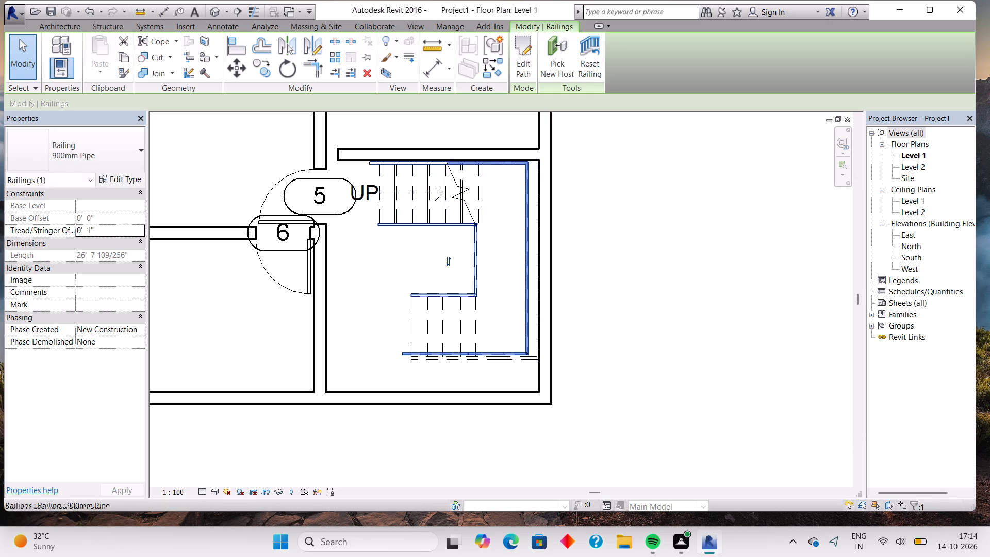
pyautogui.press('Right')
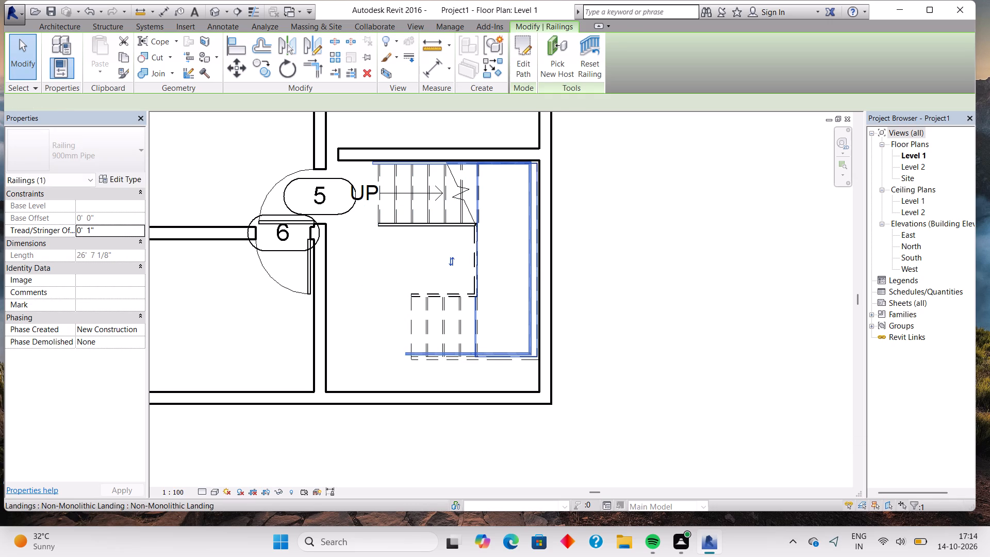
pyautogui.press('Right')
pyautogui.press('Right')
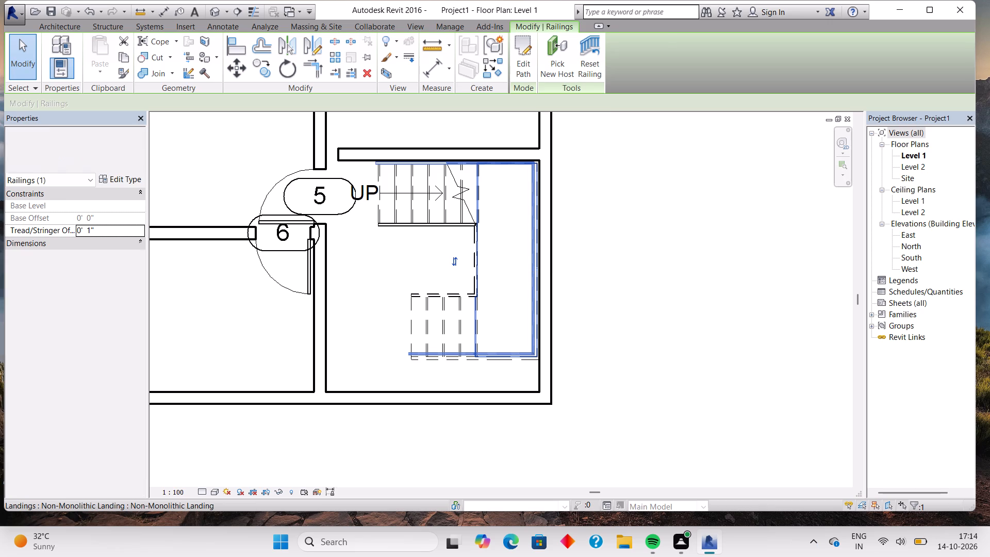
pyautogui.press('Down')
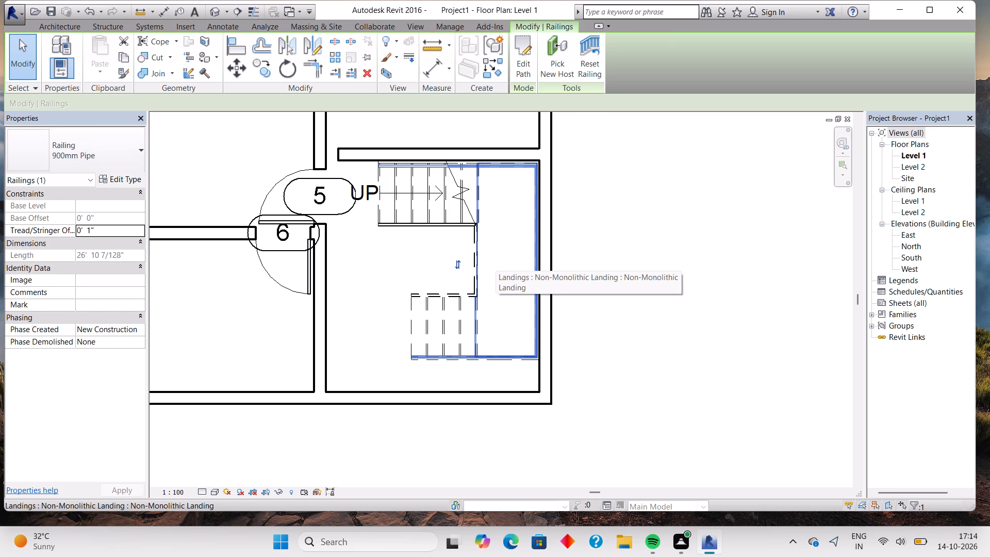
pyautogui.press('Escape')
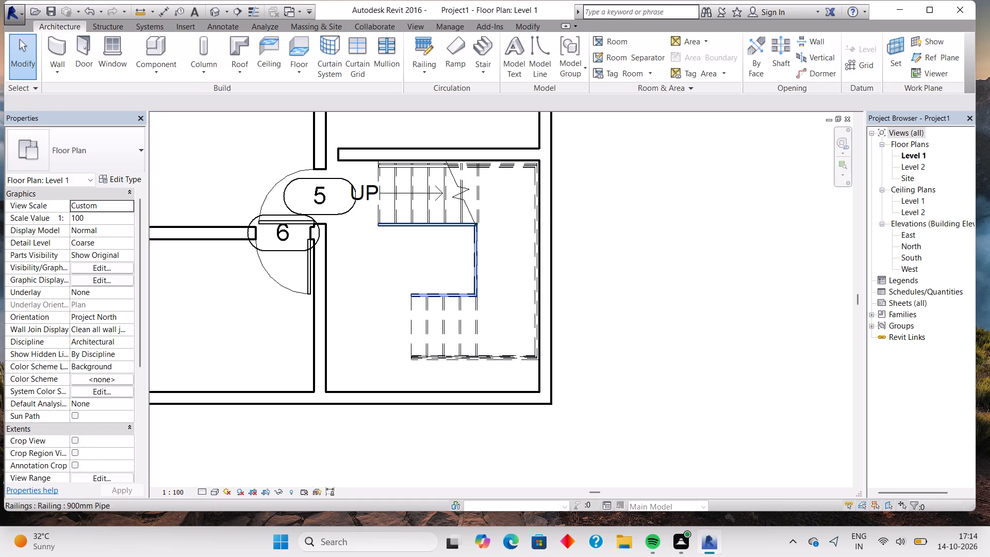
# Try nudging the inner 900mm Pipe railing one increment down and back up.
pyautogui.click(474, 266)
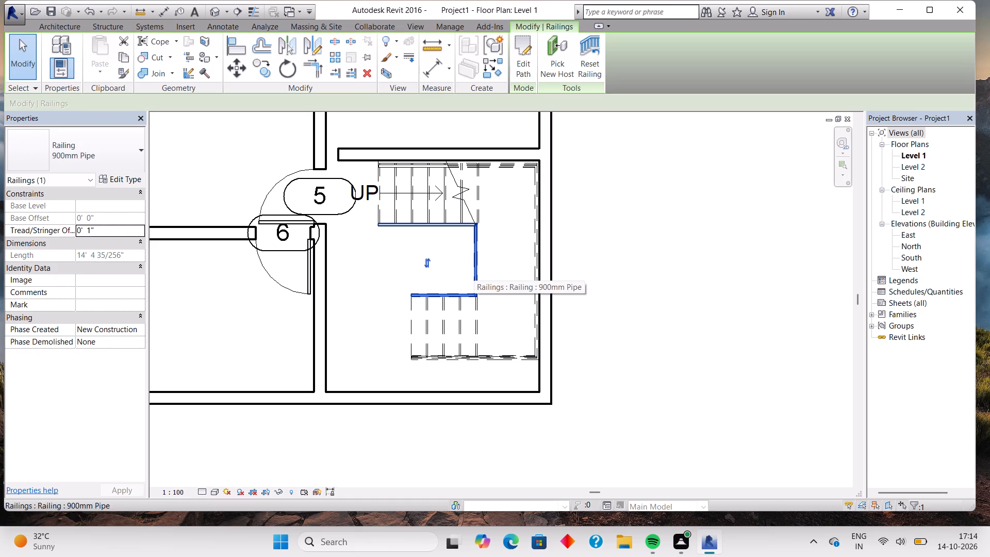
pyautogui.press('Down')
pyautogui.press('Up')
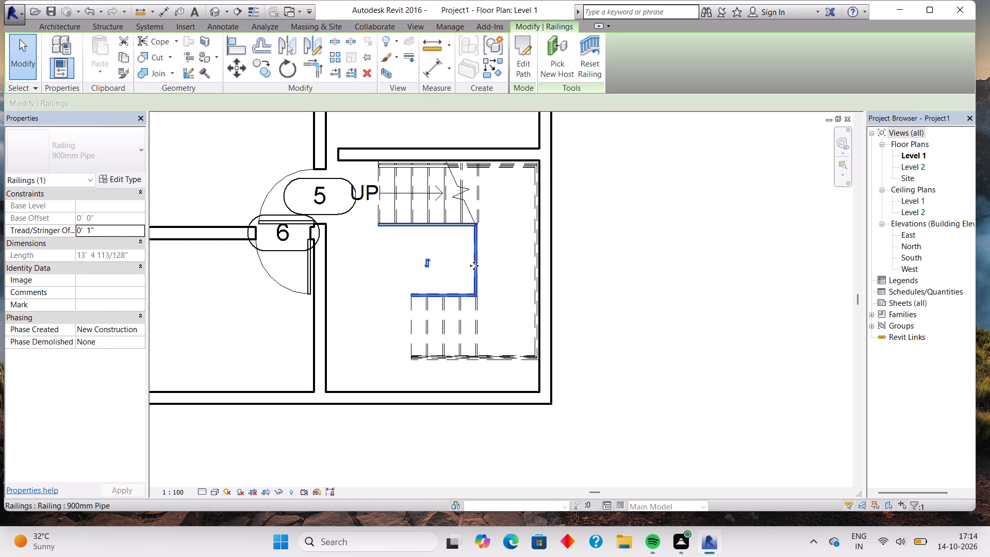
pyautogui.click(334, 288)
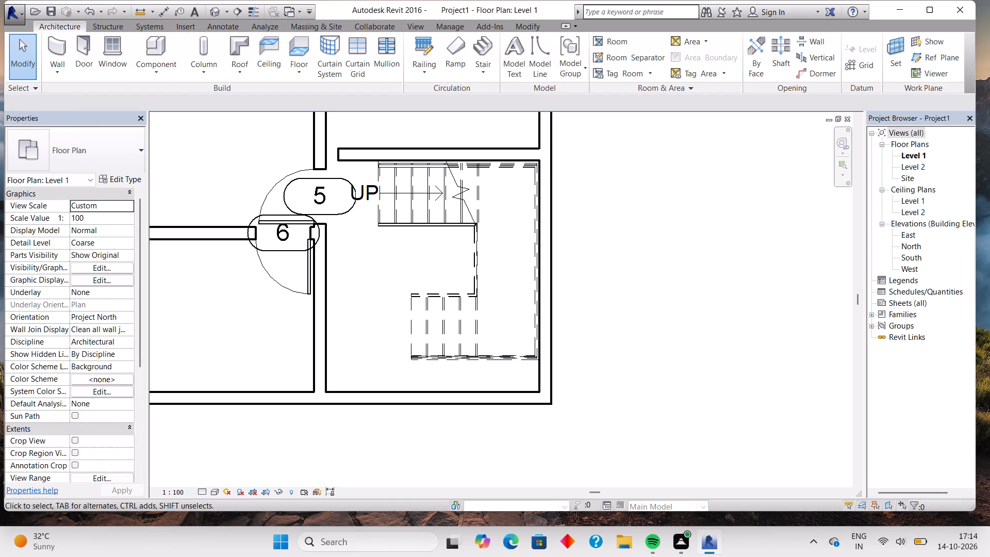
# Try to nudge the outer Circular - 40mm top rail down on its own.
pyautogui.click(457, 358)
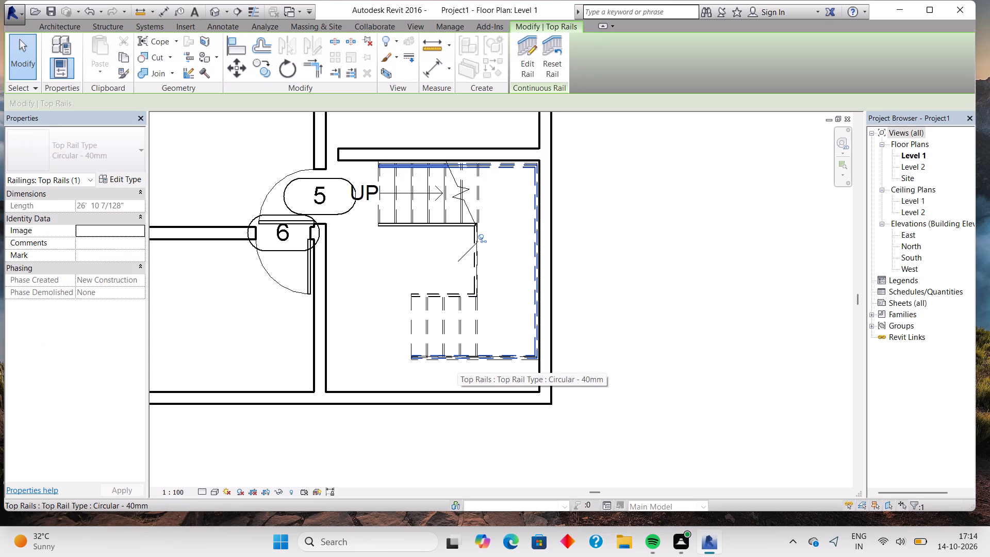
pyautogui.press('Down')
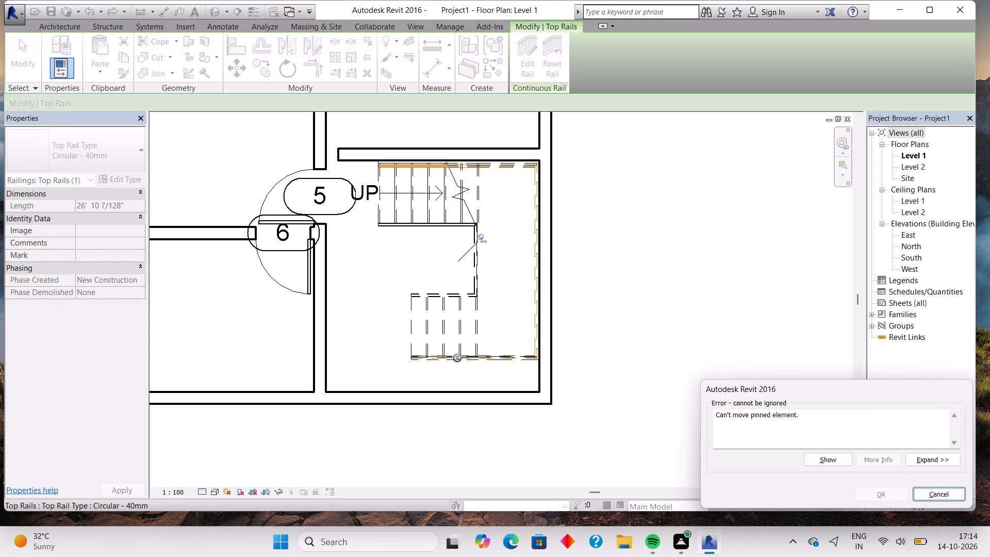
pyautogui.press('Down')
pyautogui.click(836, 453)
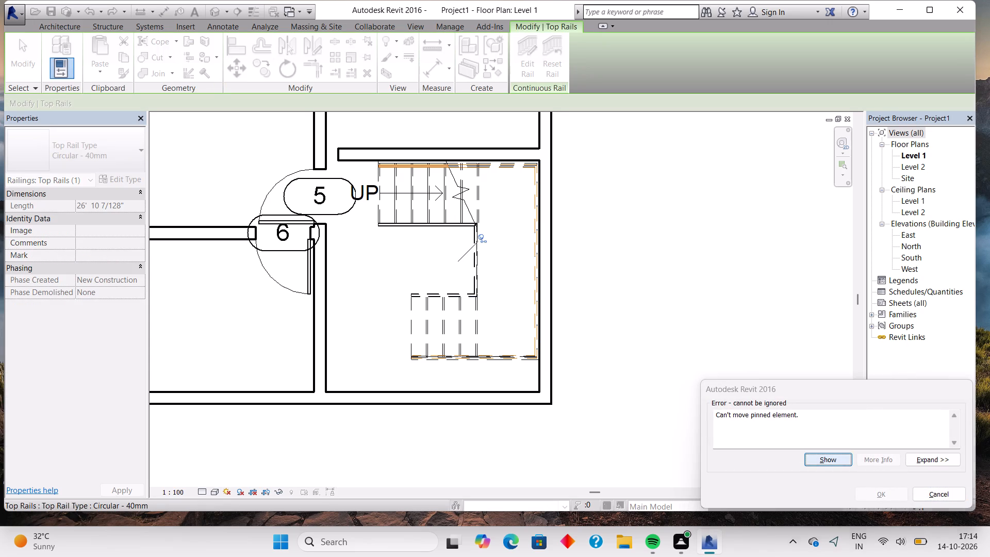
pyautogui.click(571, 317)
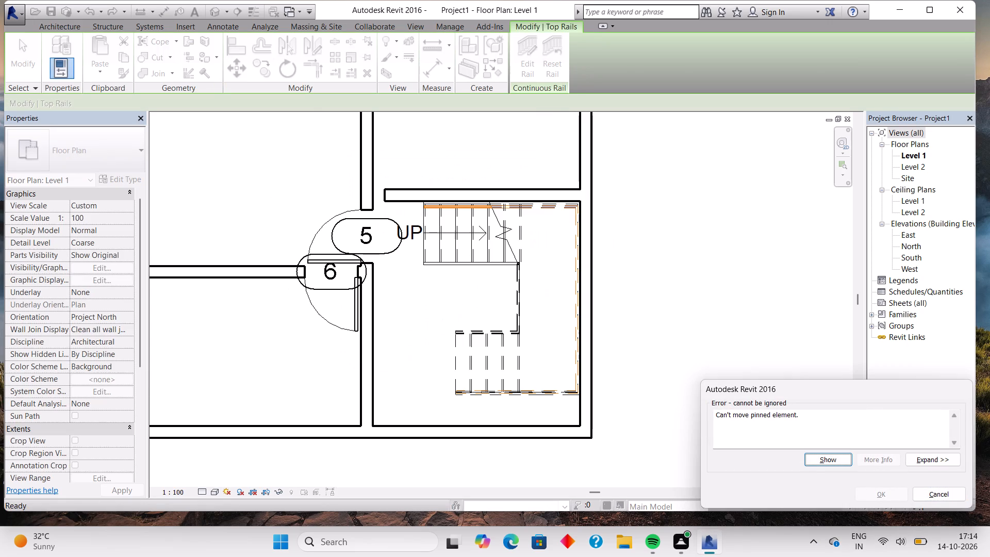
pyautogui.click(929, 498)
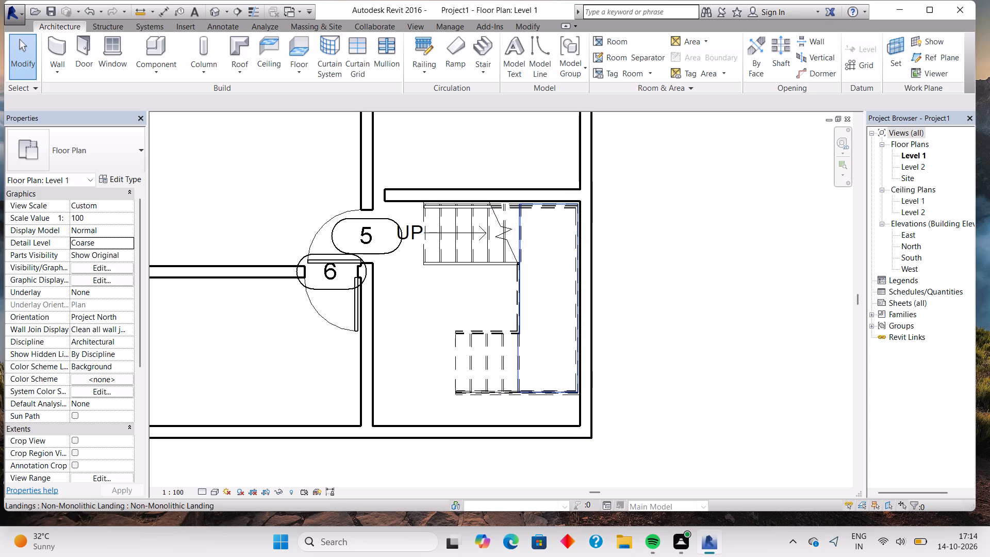
# Nudge the whole assembled stair down ten increments until its return run meets the room's lower wall.
pyautogui.click(521, 354)
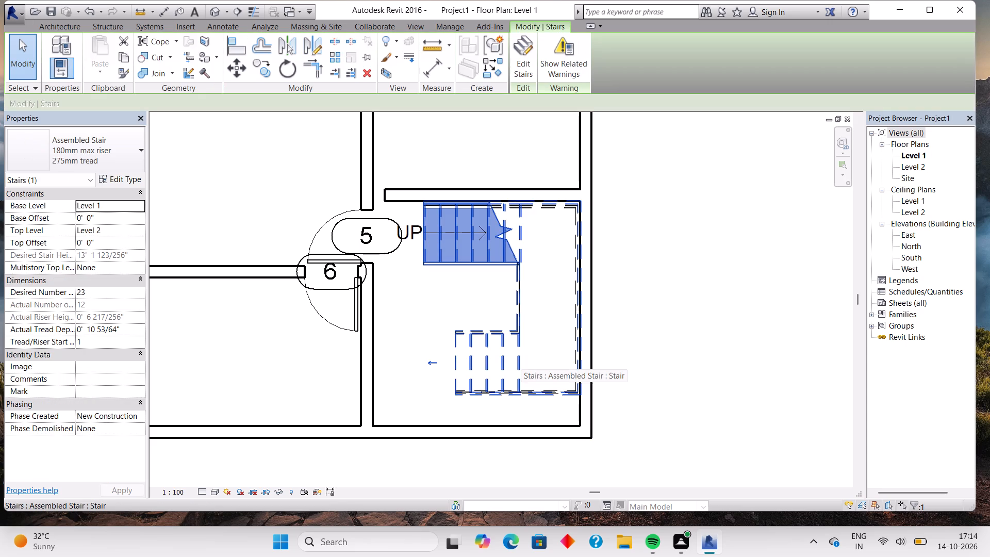
pyautogui.press('Down')
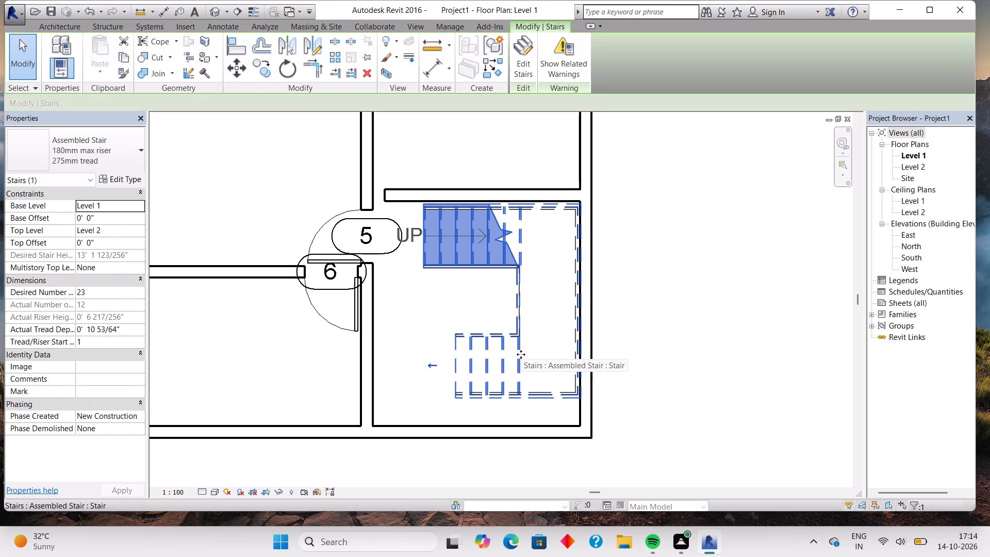
pyautogui.press('Down')
pyautogui.press('Down')
pyautogui.press('Down')
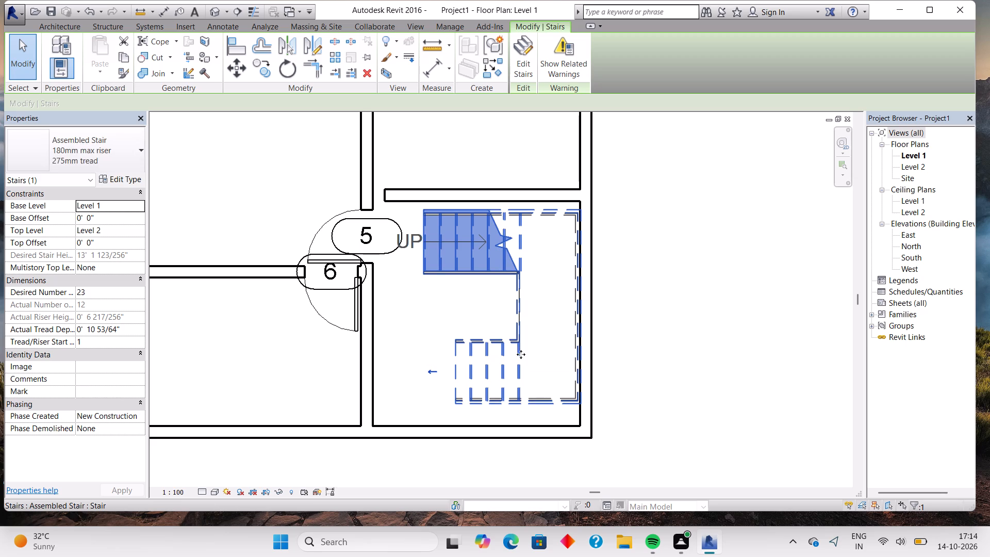
pyautogui.press('Down')
pyautogui.press('Down')
pyautogui.press('Down')
pyautogui.press('Down')
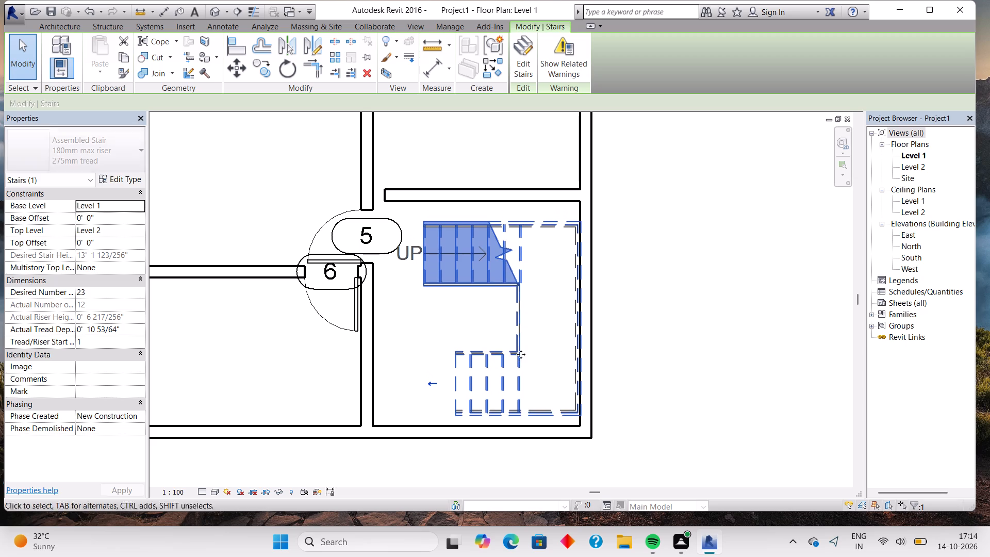
pyautogui.press('Down')
pyautogui.press('Down')
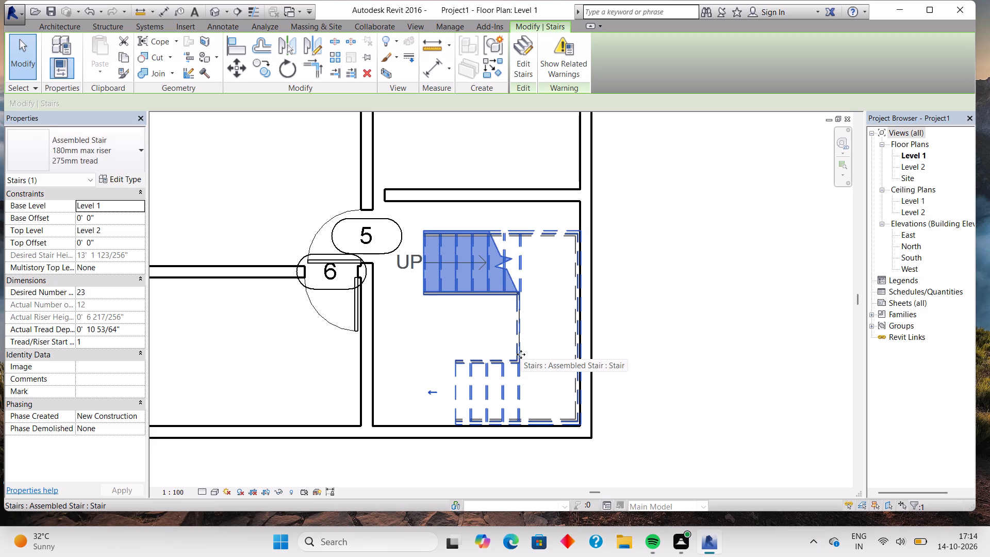
pyautogui.click(468, 323)
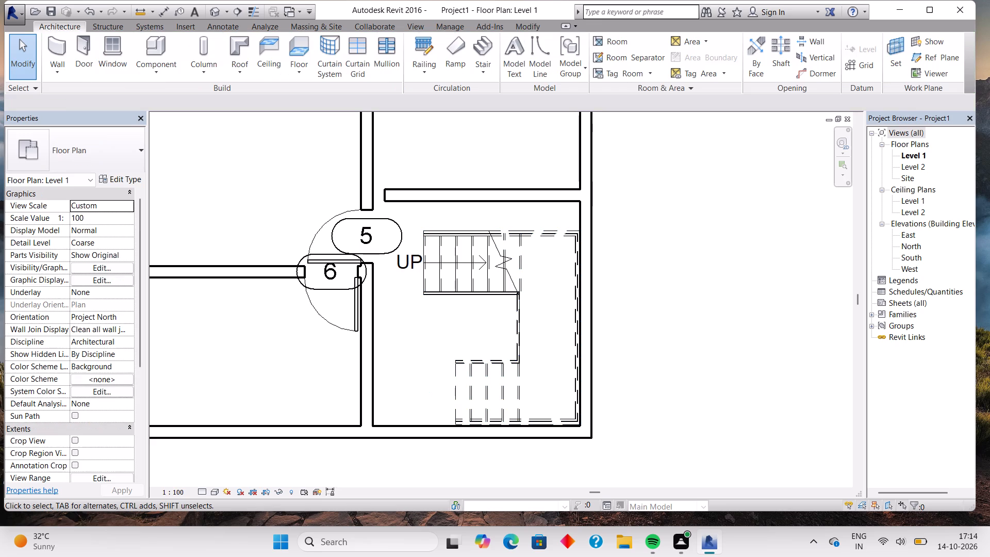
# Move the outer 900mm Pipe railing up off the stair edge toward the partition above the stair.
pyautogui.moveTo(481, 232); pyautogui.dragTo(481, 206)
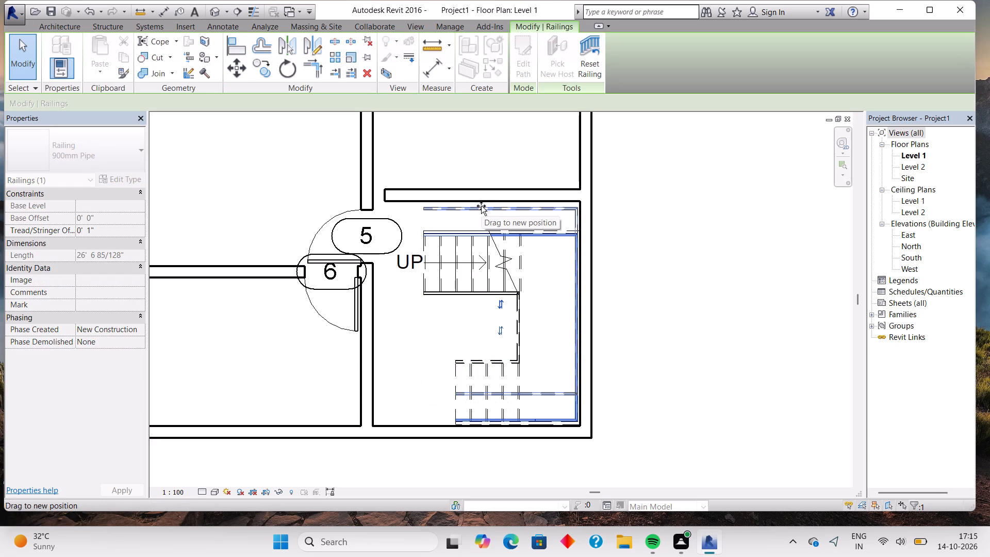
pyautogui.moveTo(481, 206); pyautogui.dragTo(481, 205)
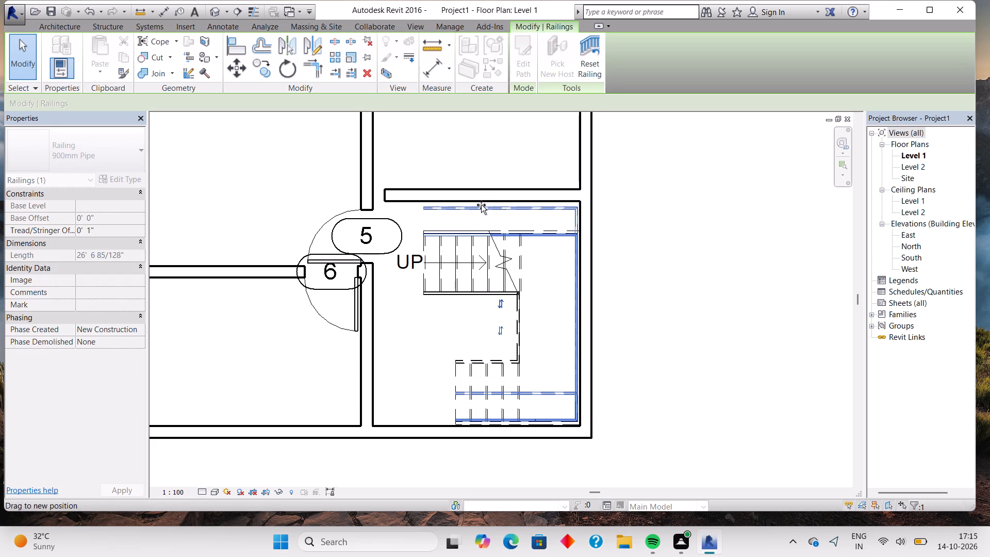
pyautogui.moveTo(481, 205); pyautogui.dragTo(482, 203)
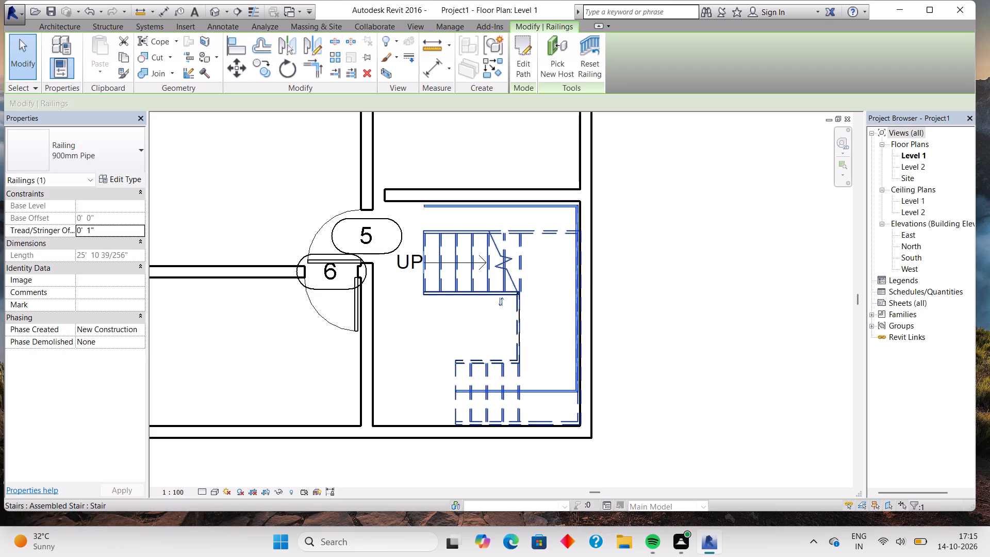
# Move the whole assembled stair up toward the partition above it, away from the room's lower wall.
pyautogui.moveTo(486, 231); pyautogui.dragTo(478, 208)
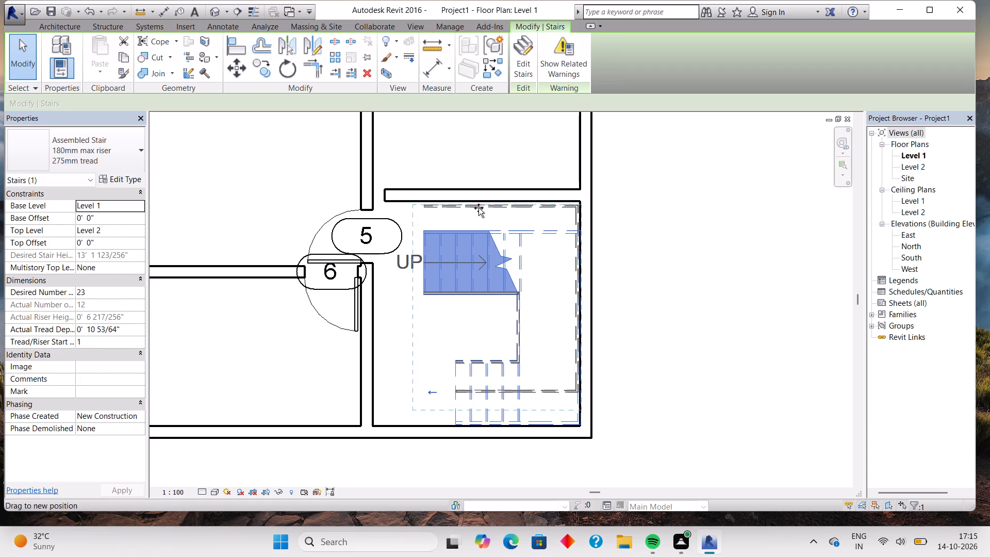
pyautogui.moveTo(478, 208); pyautogui.dragTo(485, 214)
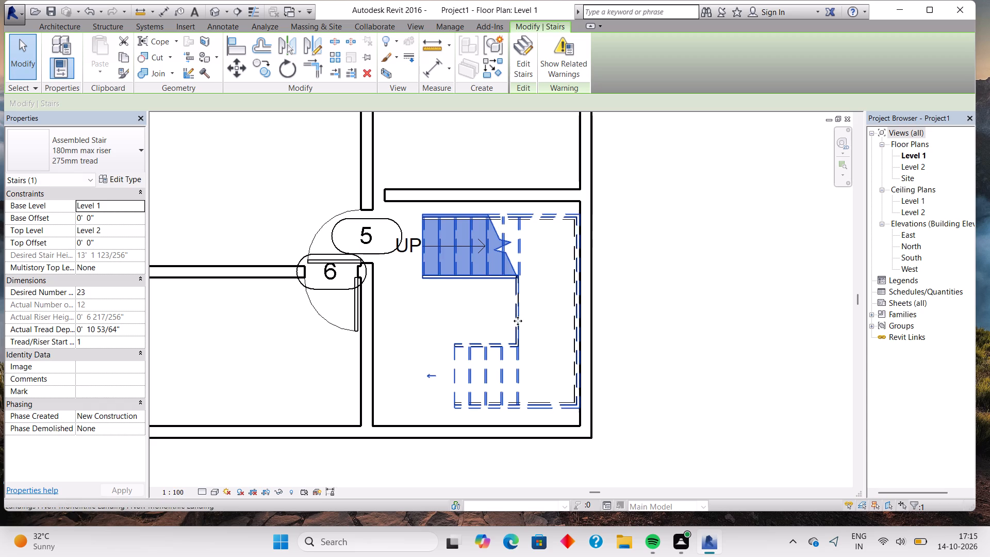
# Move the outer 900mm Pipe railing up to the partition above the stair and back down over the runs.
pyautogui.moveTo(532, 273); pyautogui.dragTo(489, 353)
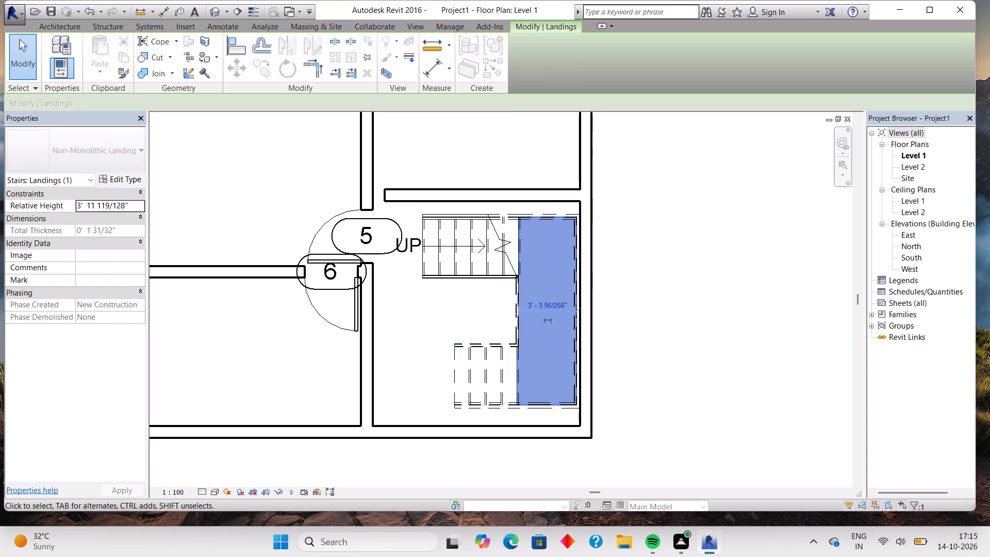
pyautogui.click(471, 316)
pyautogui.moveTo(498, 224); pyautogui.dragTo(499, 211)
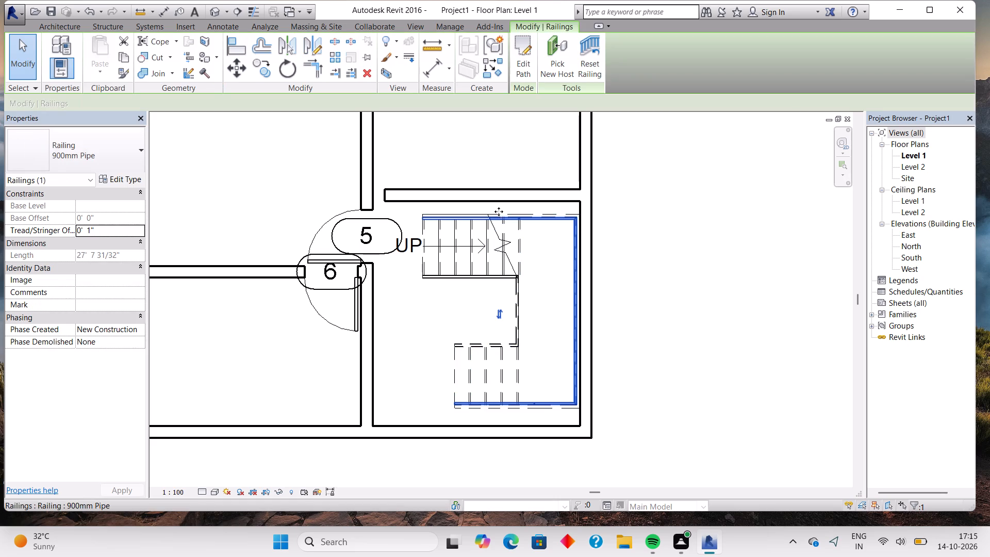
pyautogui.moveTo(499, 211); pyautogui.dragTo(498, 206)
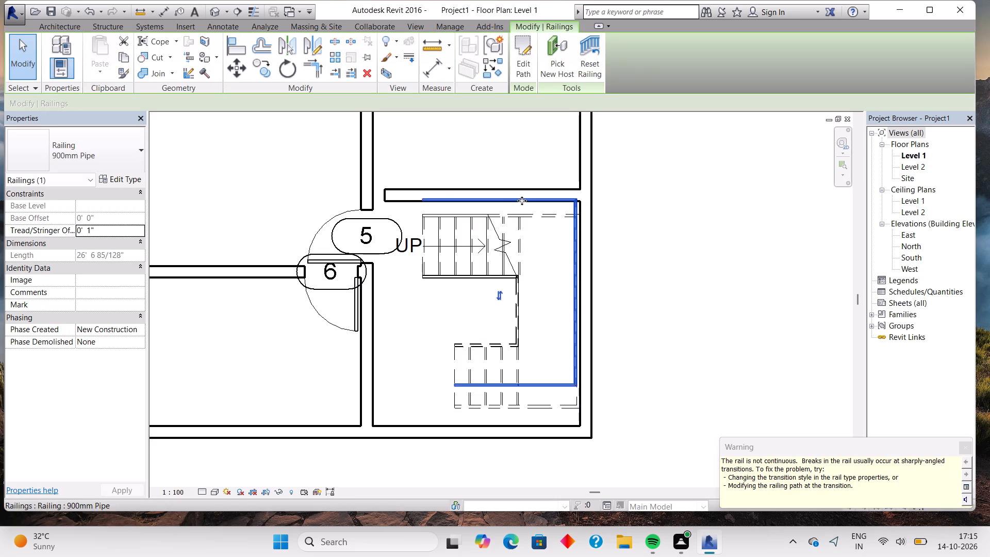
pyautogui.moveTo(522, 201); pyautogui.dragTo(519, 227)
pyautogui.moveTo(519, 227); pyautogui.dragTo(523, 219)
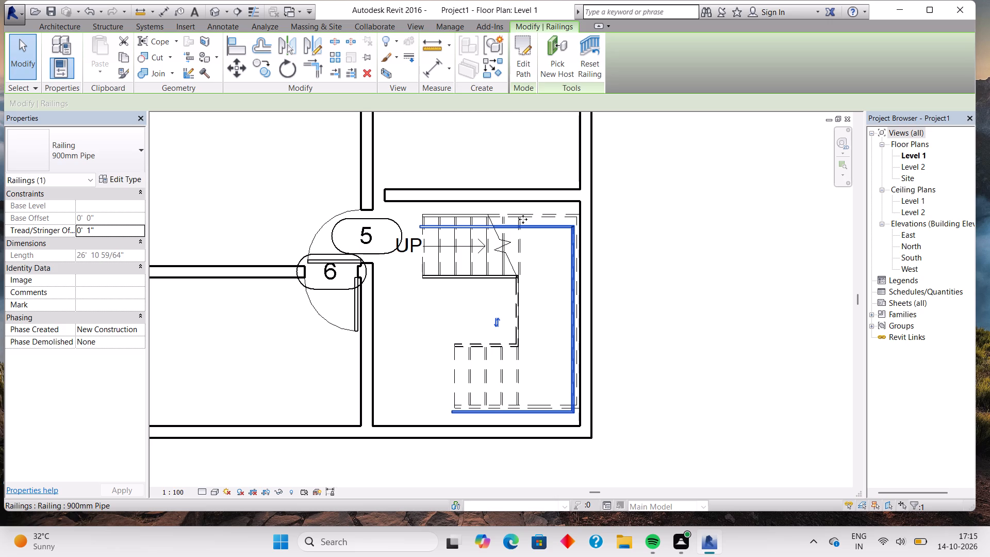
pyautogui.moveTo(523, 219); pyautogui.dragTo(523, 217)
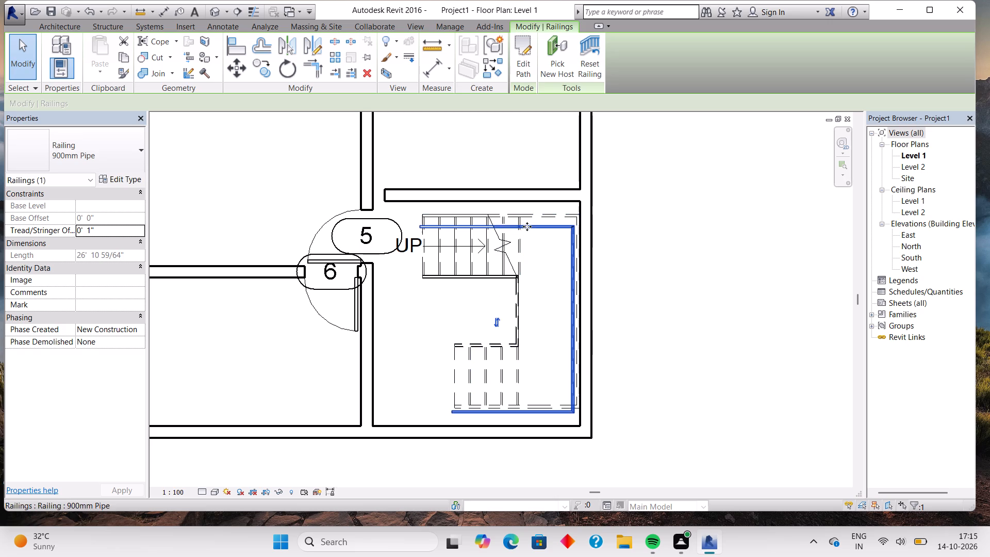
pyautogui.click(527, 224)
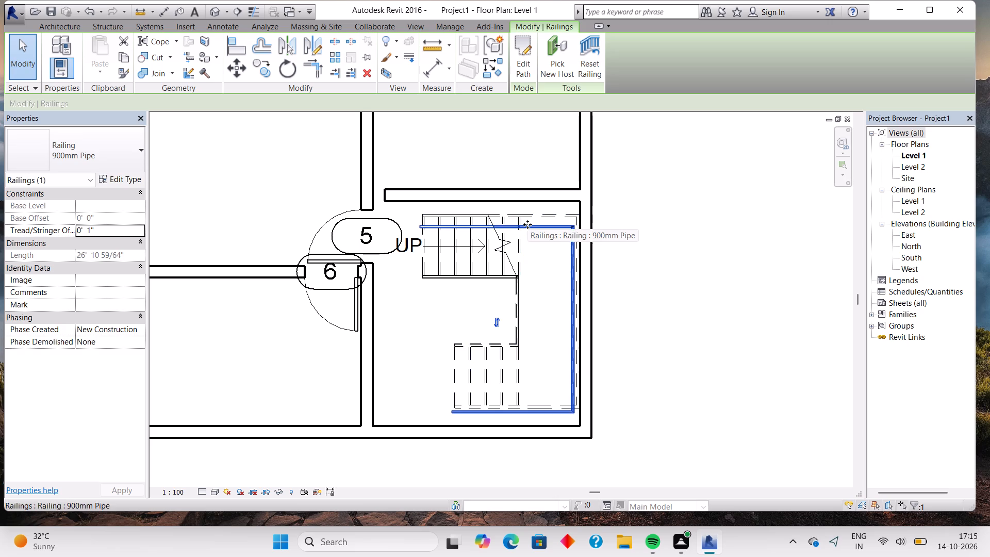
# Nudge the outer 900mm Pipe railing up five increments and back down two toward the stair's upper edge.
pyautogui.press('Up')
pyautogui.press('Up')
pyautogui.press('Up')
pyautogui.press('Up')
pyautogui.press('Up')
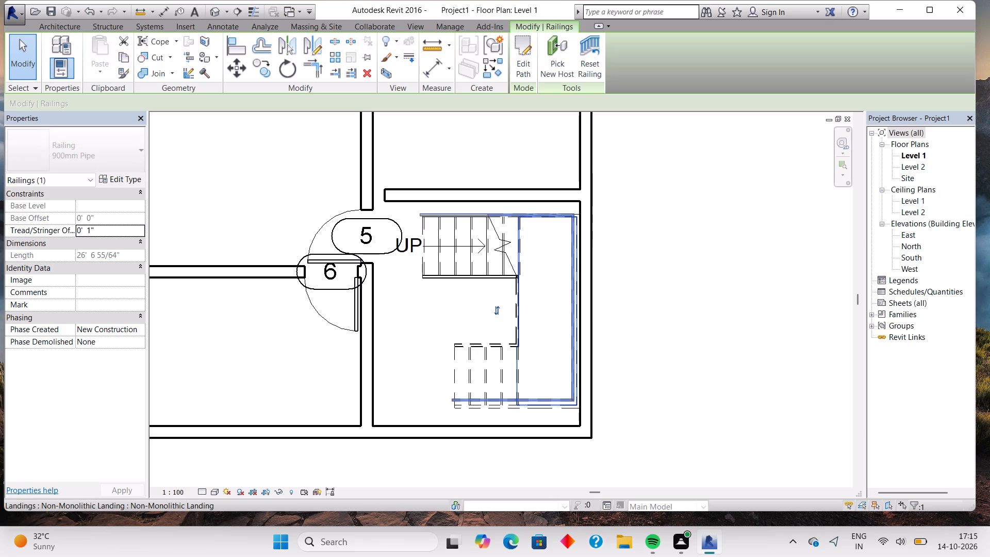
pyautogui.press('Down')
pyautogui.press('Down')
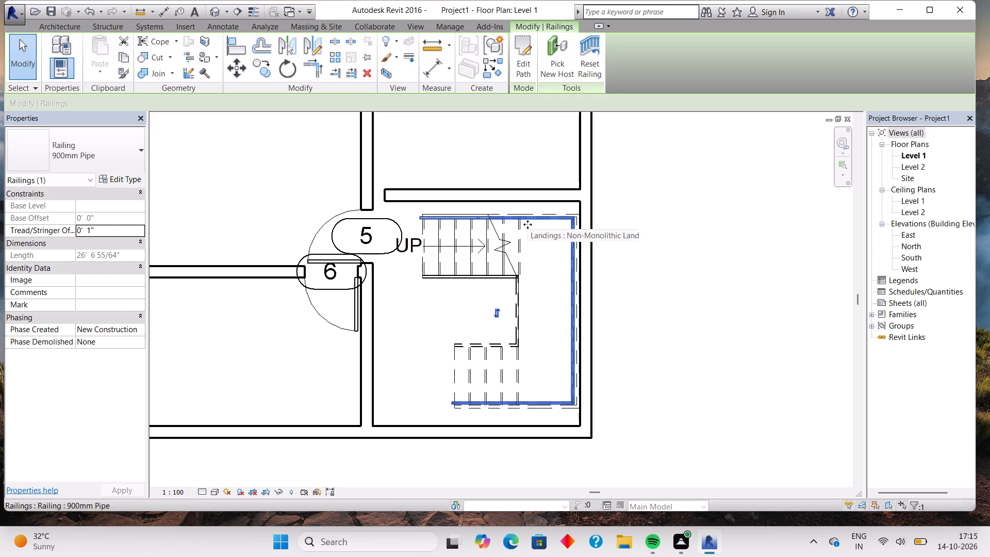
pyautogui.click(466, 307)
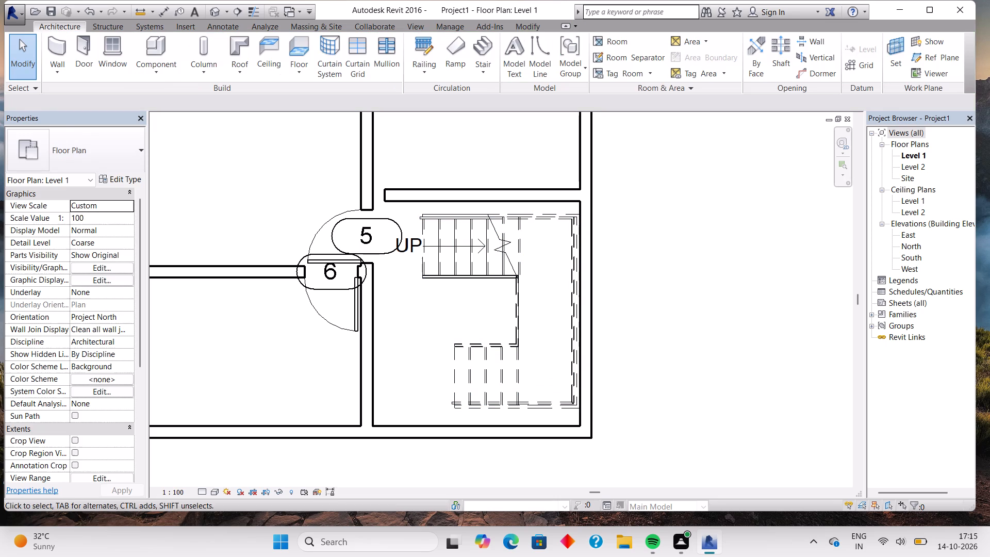
# Nudge the whole assembled stair up four increments until its first run meets the partition above.
pyautogui.click(502, 248)
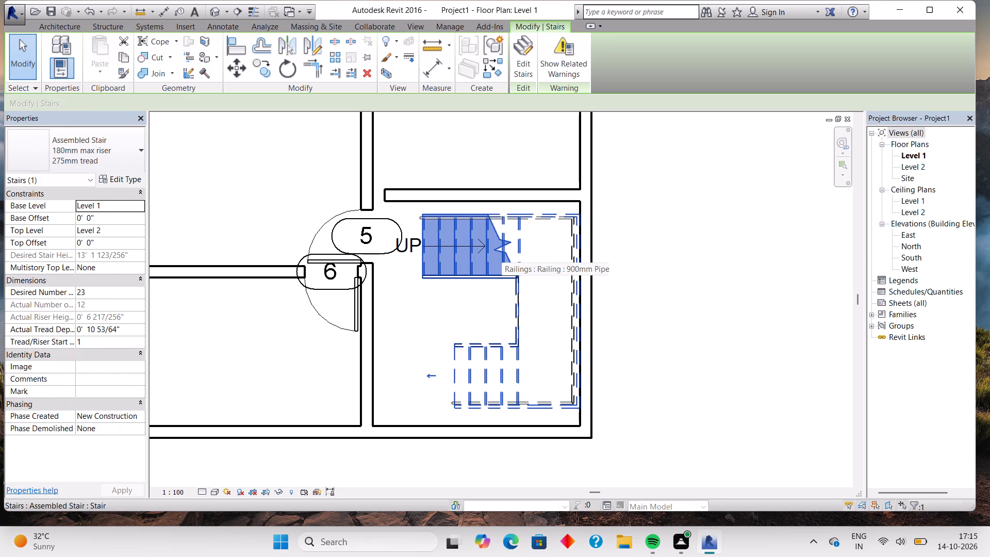
pyautogui.press('Up')
pyautogui.press('Up')
pyautogui.press('Up')
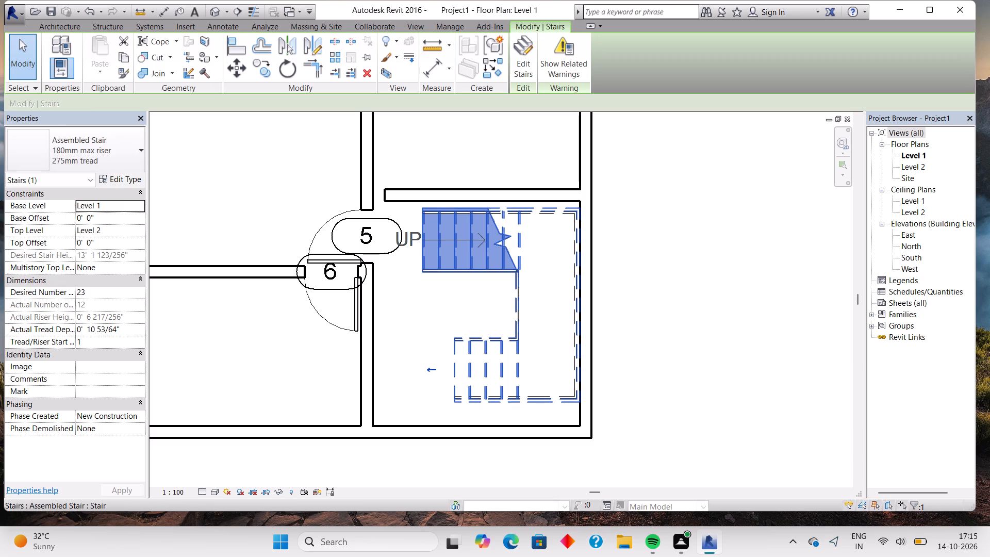
pyautogui.press('Up')
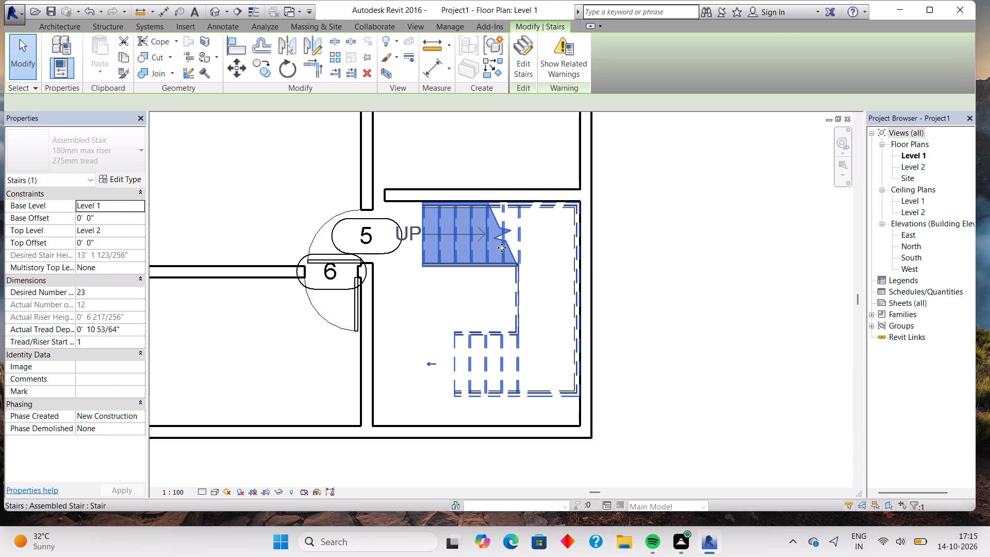
pyautogui.click(424, 304)
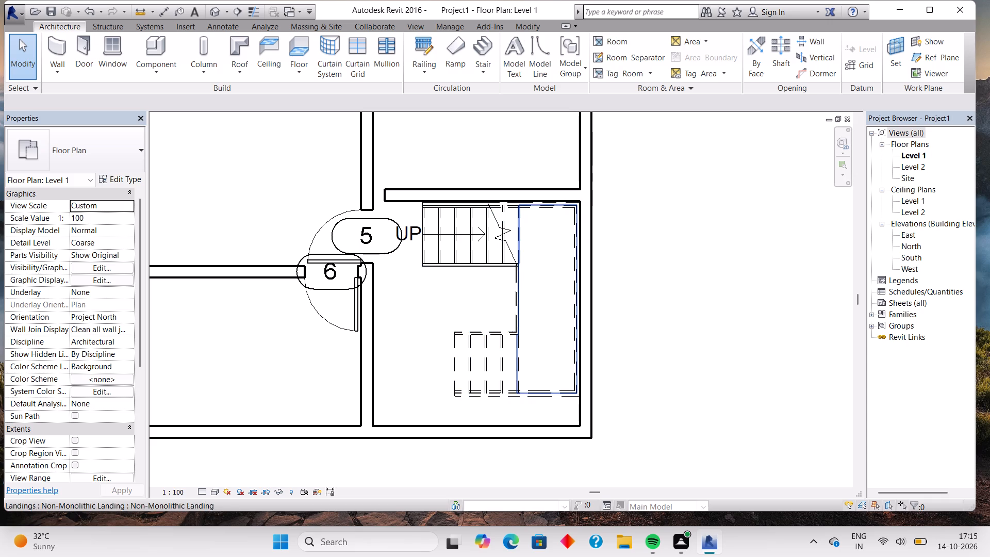
pyautogui.click(475, 300)
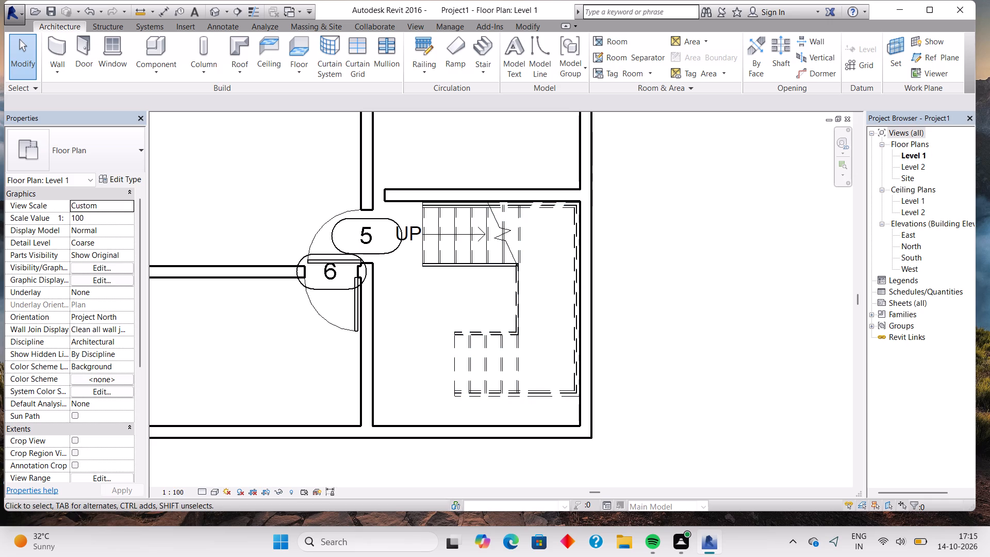
# Open the default 3D view to check the building and stair.
pyautogui.click(420, 28)
pyautogui.click(385, 43)
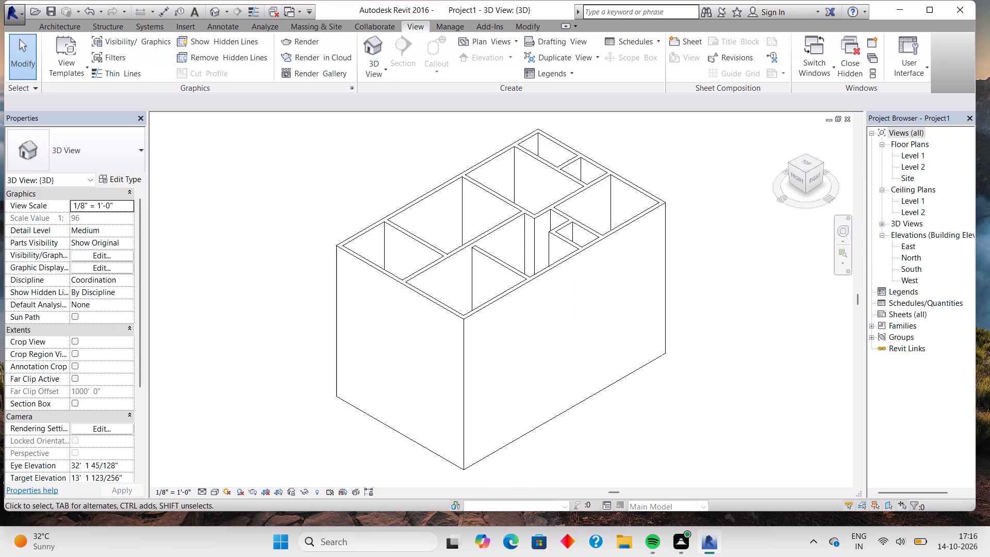
pyautogui.click(106, 157)
pyautogui.click(130, 153)
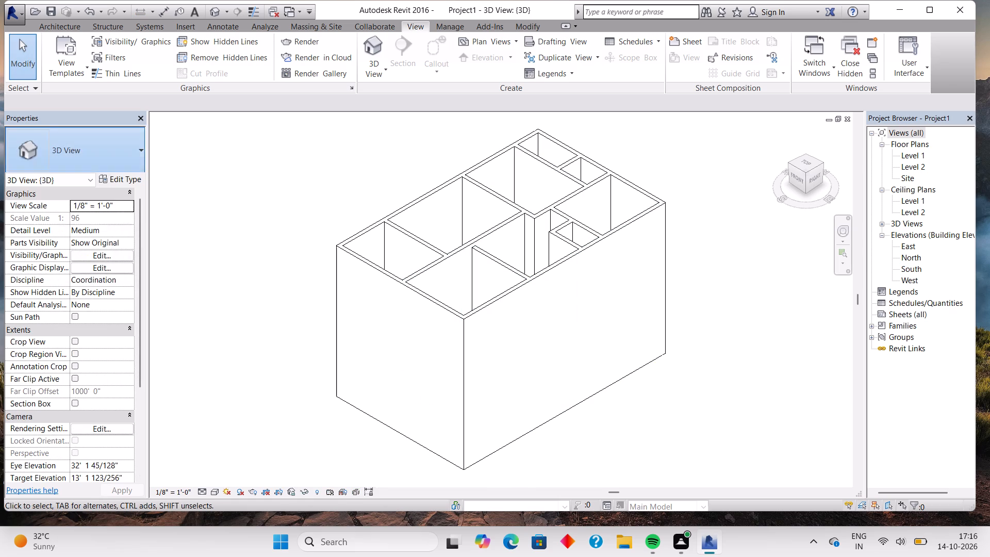
# Open the Level 2 floor plan at the staircase.
pyautogui.doubleClick(911, 161)
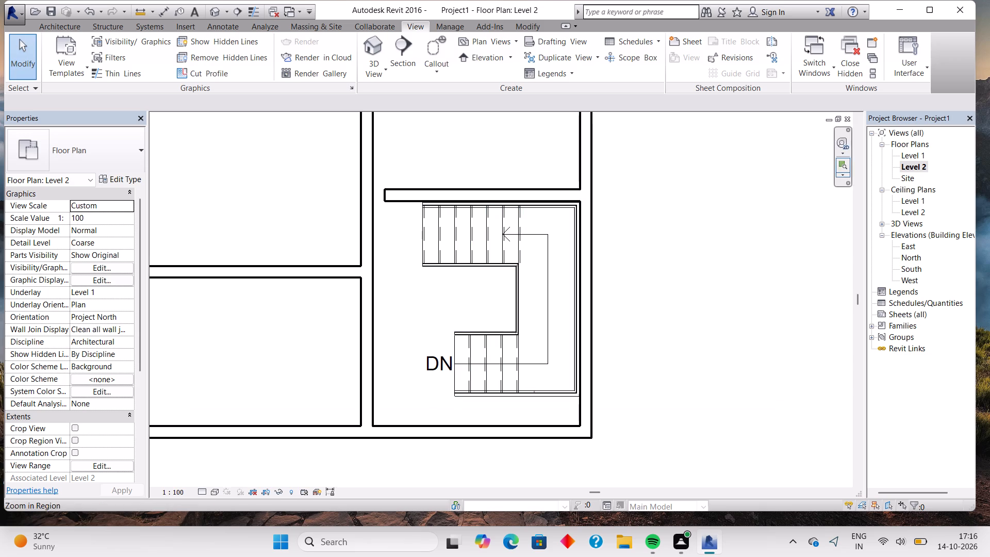
pyautogui.scroll(-3, 503, 234)
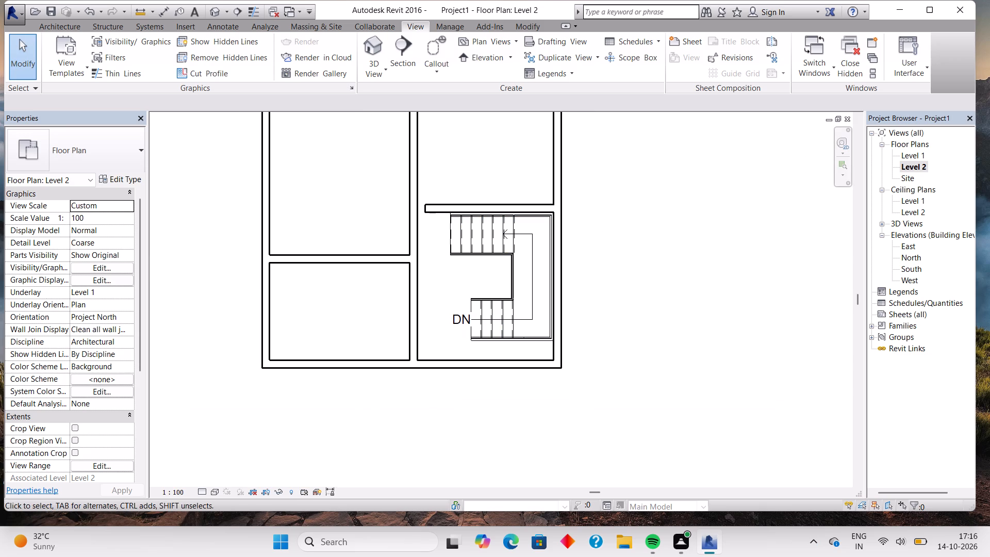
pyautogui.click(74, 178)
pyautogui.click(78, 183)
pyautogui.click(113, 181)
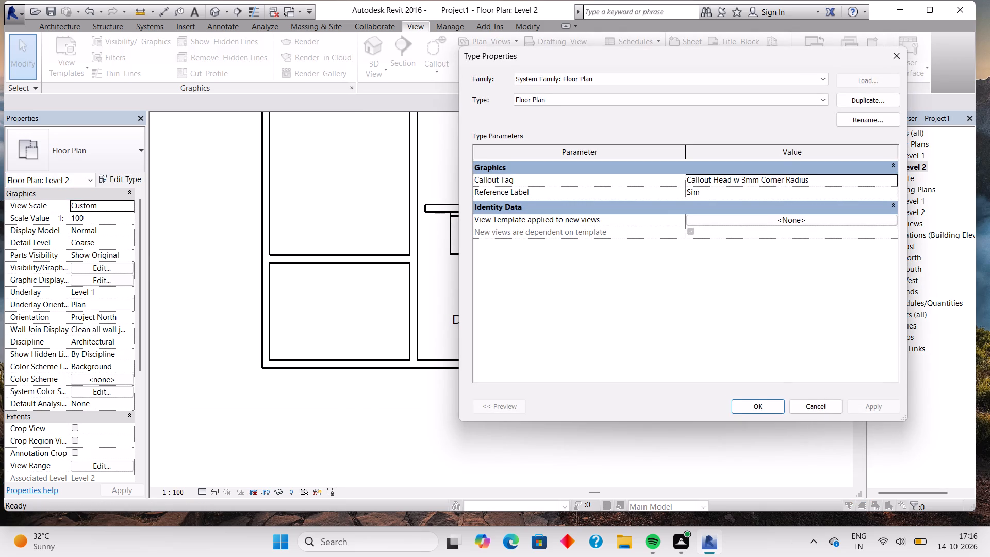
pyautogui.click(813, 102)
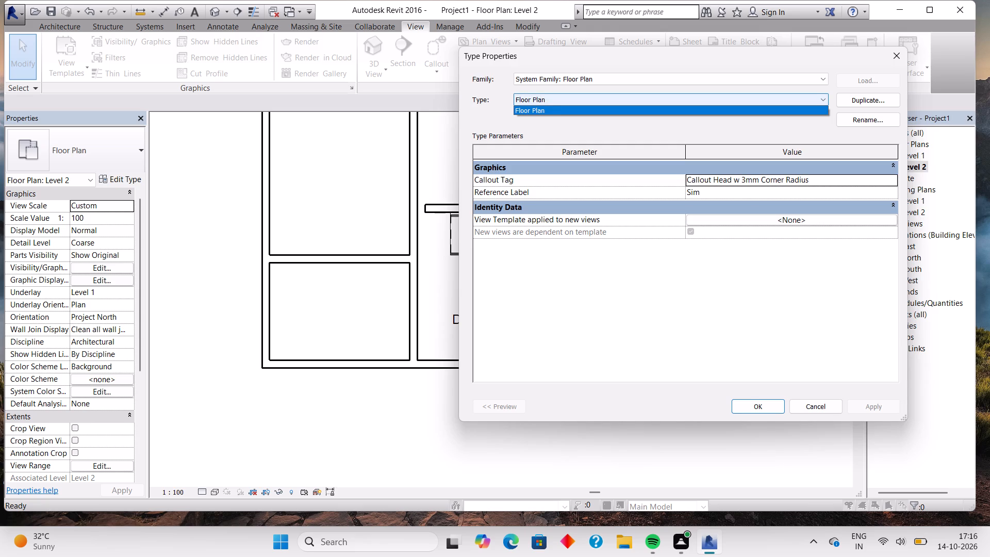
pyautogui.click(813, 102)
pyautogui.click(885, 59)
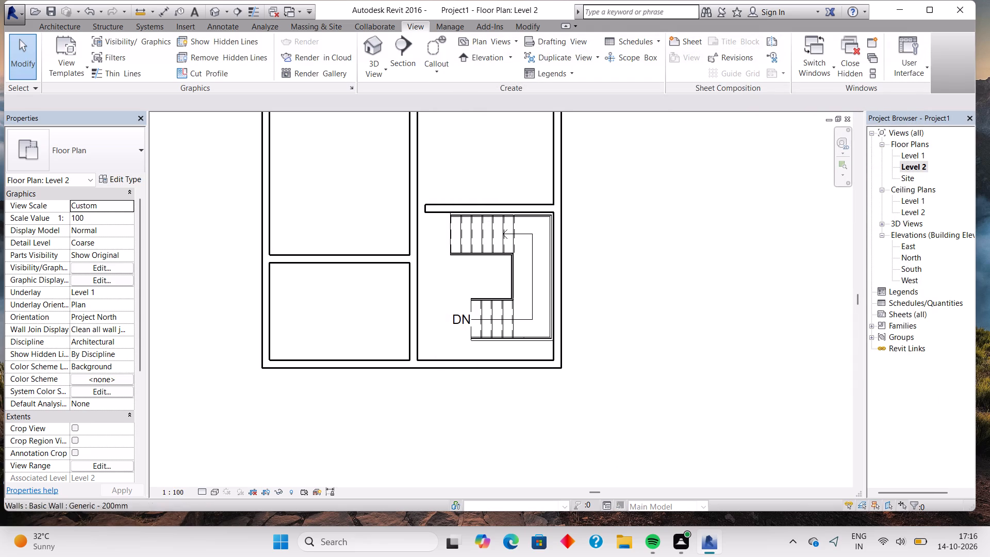
# Set the Level 2 plan's view range so its view depth level is Level Below (Level 1).
pyautogui.scroll(-3, 122, 310)
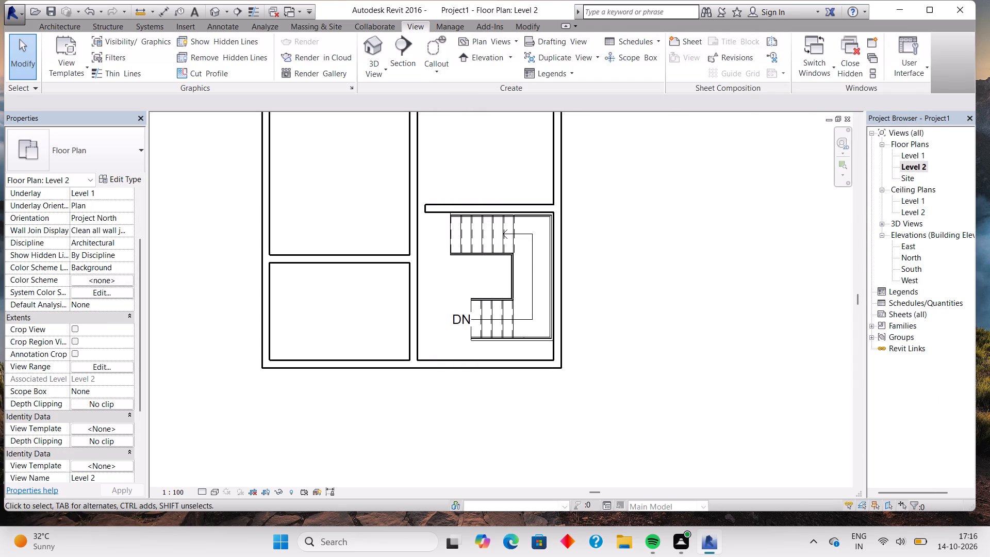
pyautogui.scroll(-3, 122, 310)
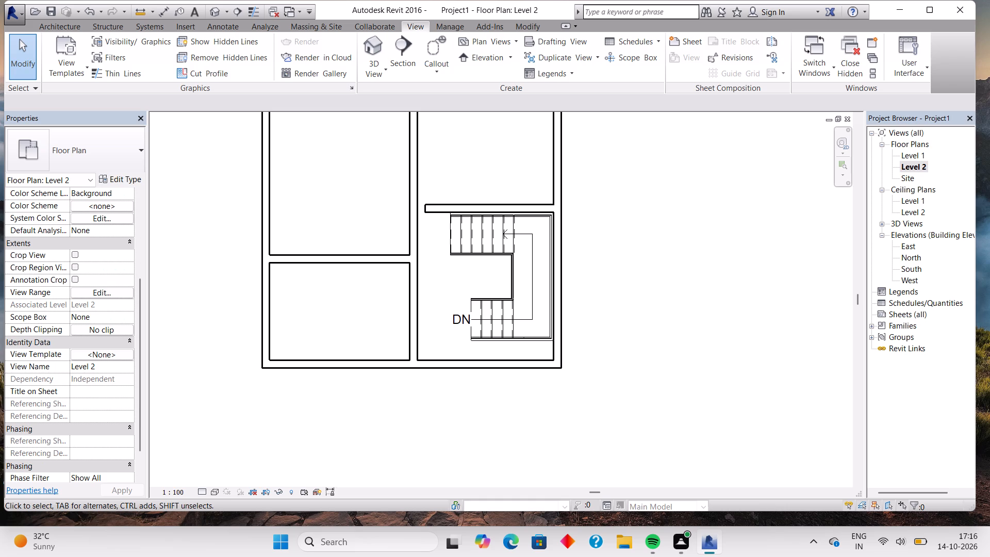
pyautogui.click(111, 290)
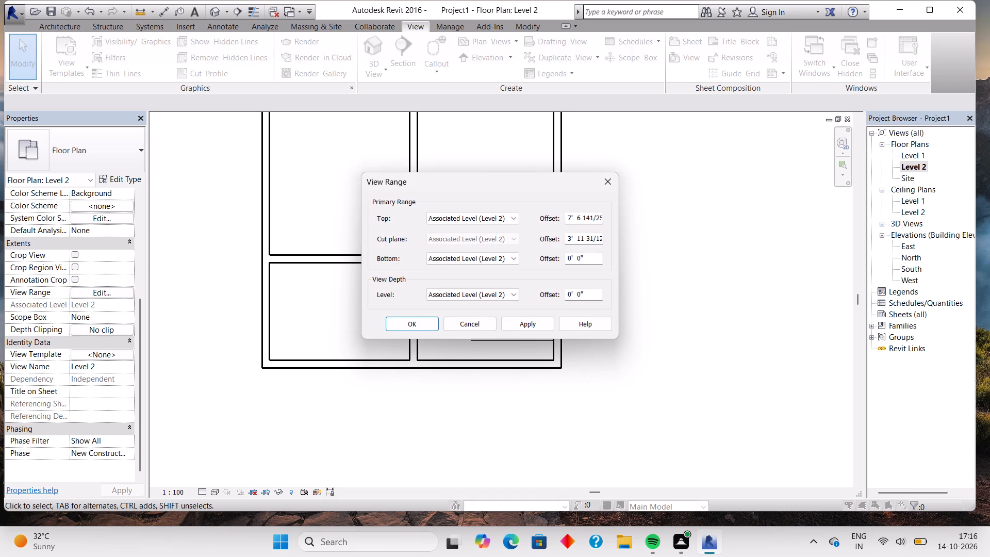
pyautogui.click(502, 217)
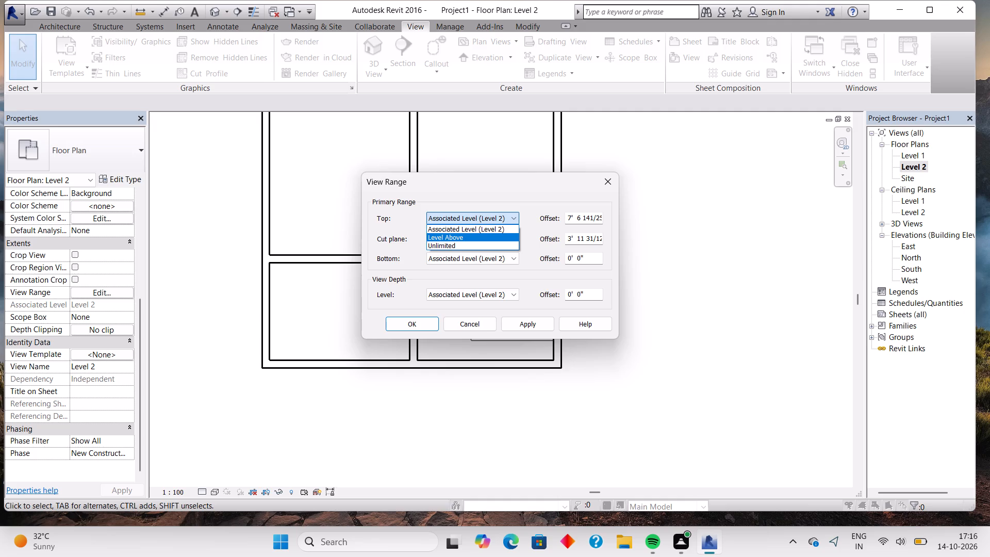
pyautogui.click(513, 292)
pyautogui.click(513, 292)
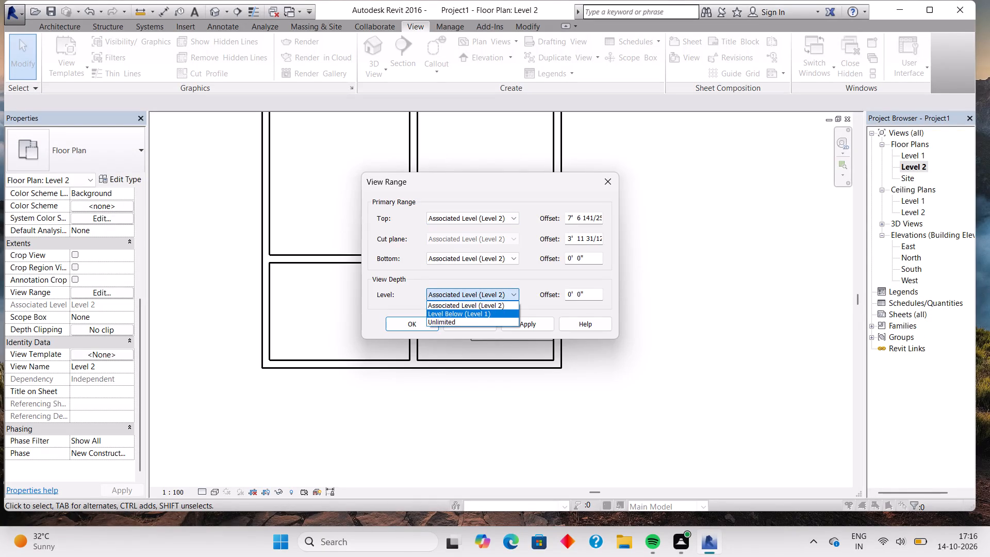
pyautogui.click(503, 310)
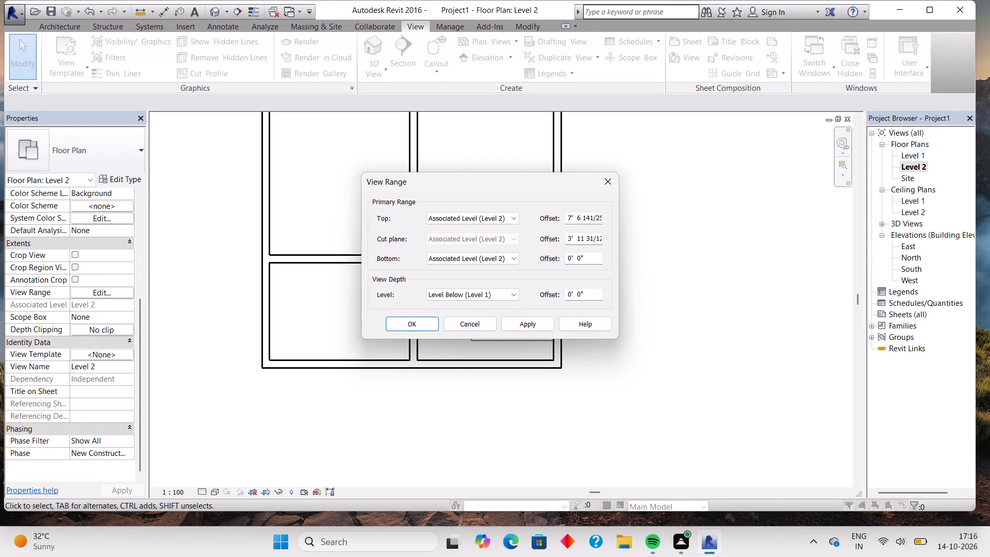
pyautogui.click(522, 324)
pyautogui.click(428, 326)
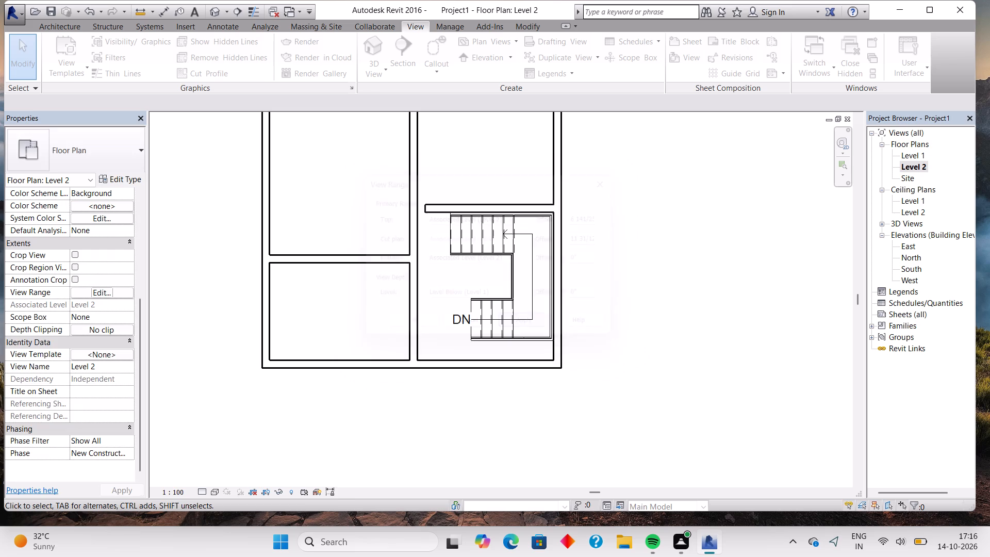
pyautogui.click(426, 323)
# Look over the Level 2 plan and return to the Level 1 floor plan.
pyautogui.scroll(-3, 438, 306)
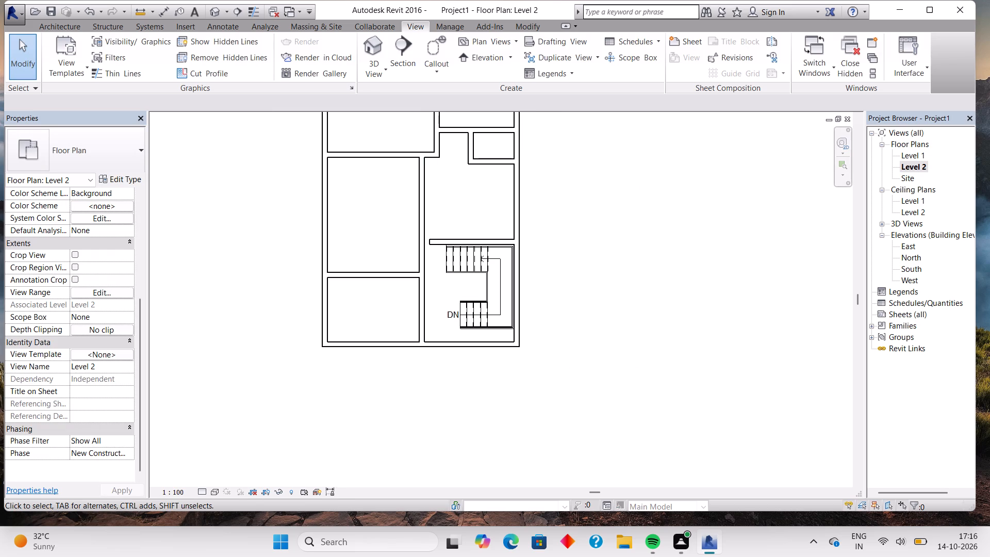
pyautogui.click(225, 225)
pyautogui.doubleClick(903, 158)
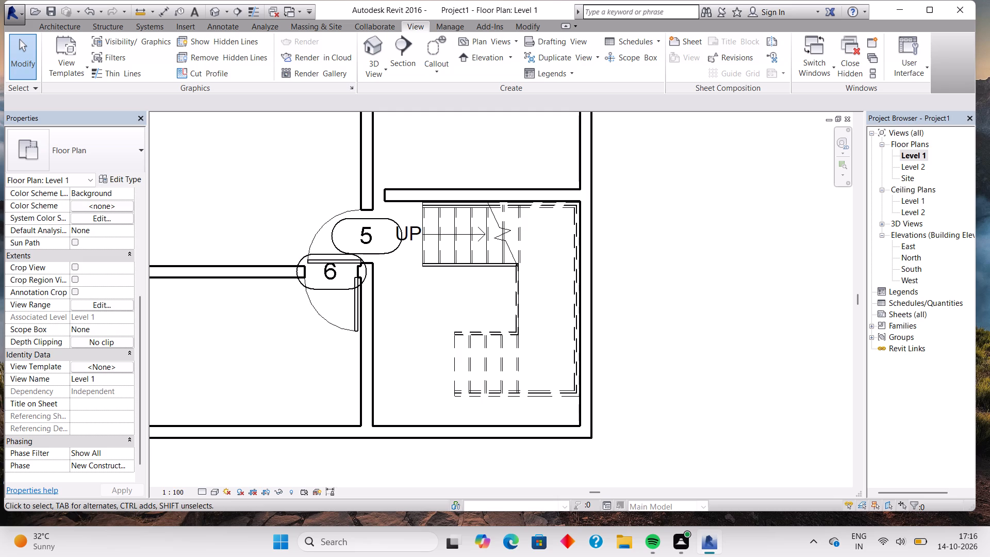
# Open the default 3D view of the building.
pyautogui.click(367, 52)
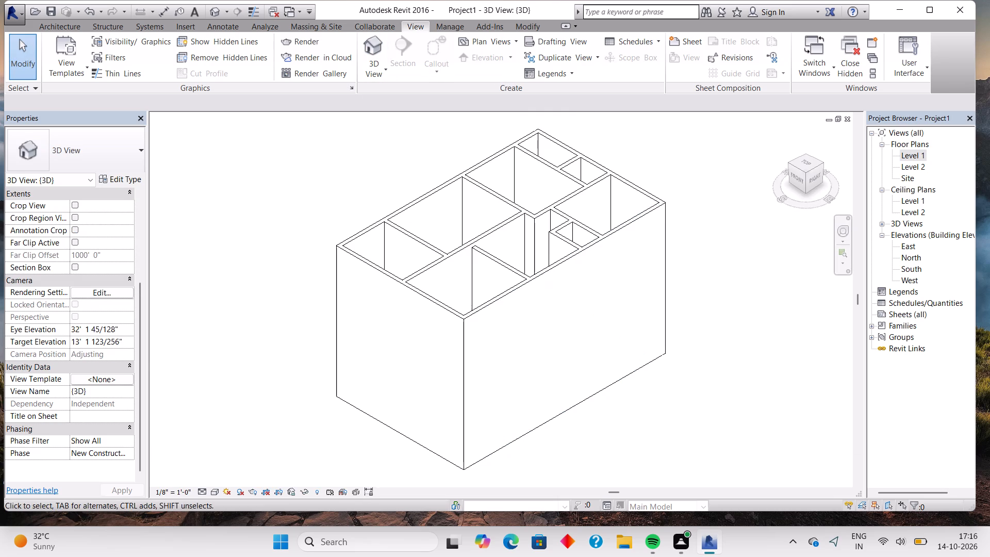
pyautogui.moveTo(699, 167); pyautogui.dragTo(308, 302)
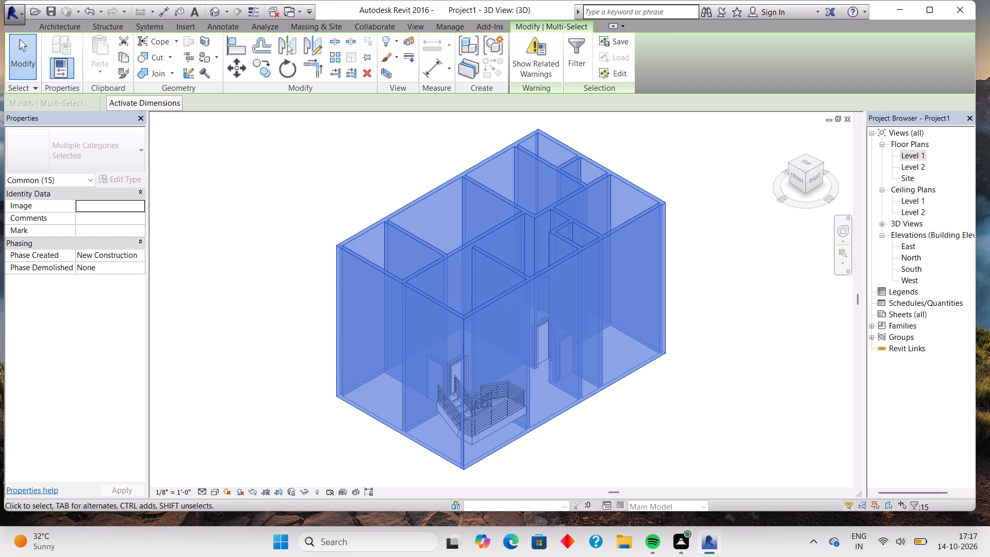
pyautogui.click(255, 192)
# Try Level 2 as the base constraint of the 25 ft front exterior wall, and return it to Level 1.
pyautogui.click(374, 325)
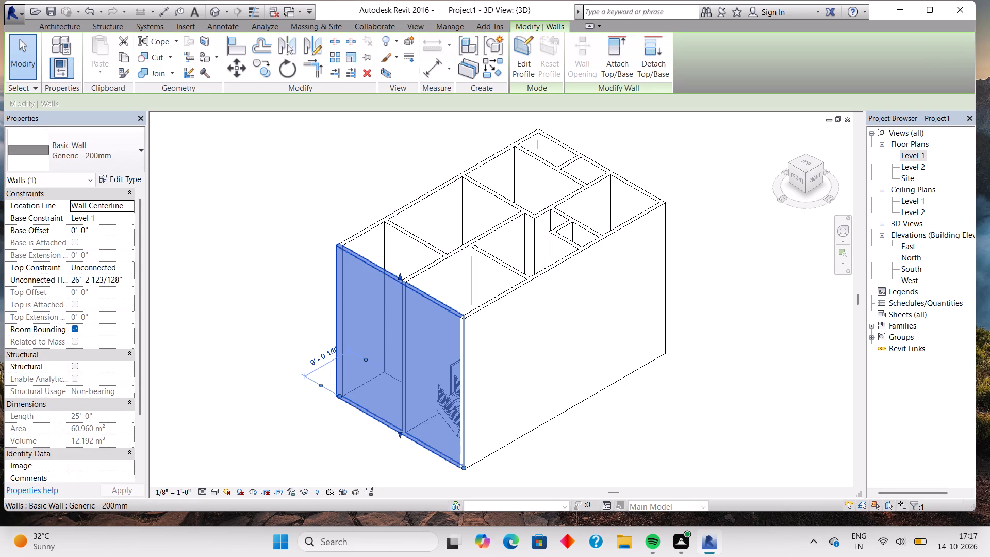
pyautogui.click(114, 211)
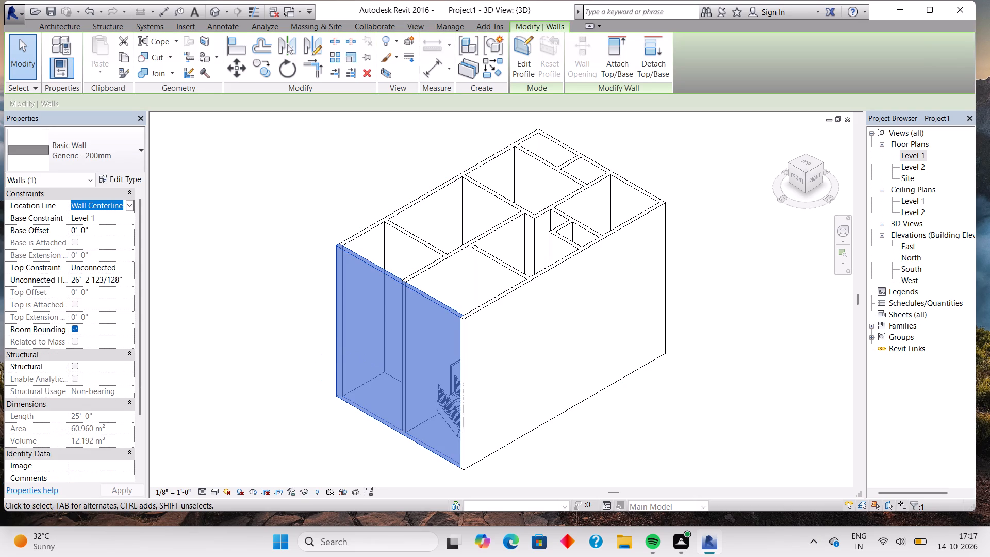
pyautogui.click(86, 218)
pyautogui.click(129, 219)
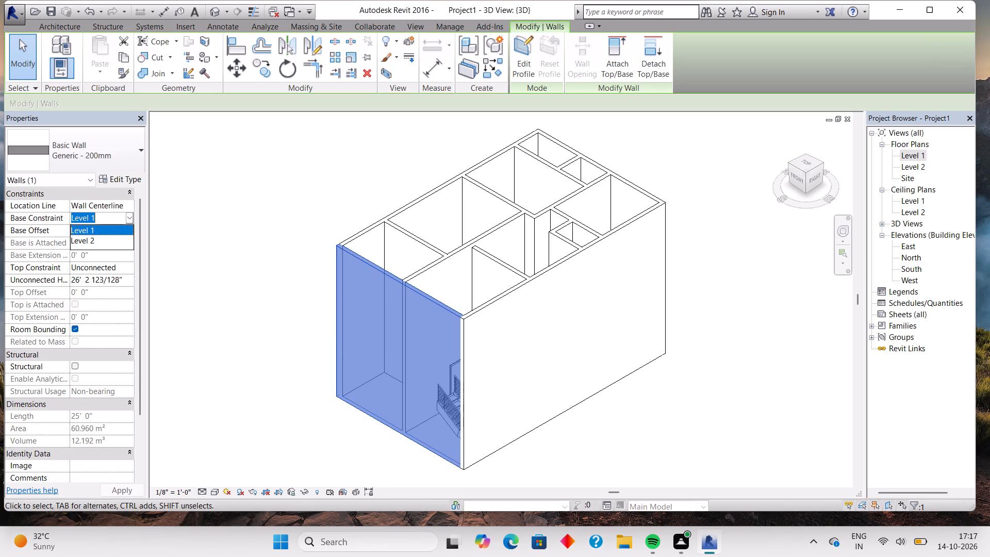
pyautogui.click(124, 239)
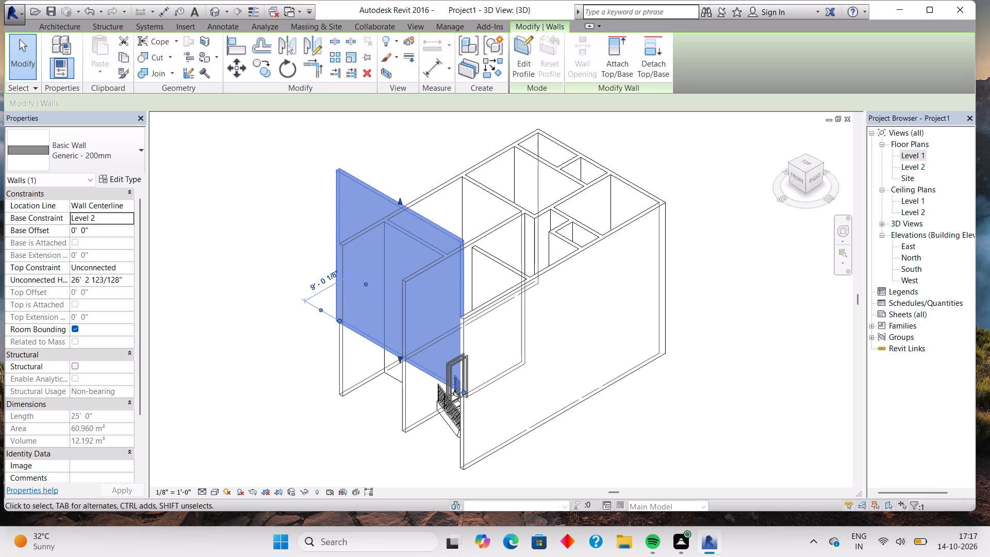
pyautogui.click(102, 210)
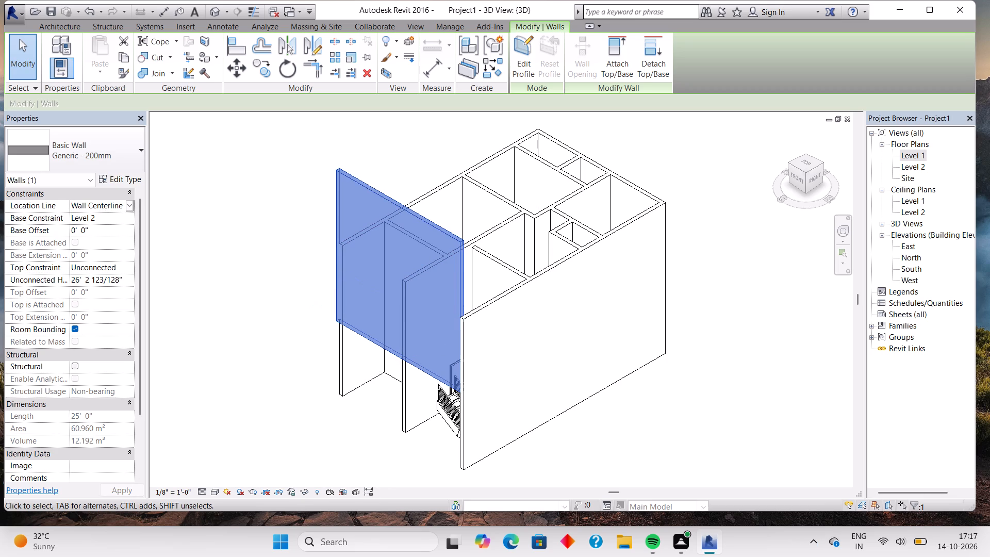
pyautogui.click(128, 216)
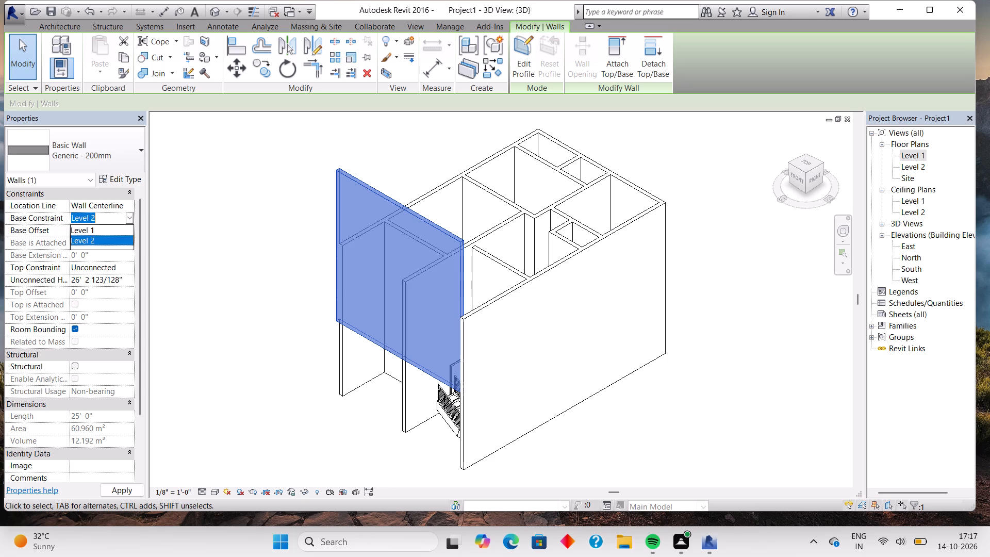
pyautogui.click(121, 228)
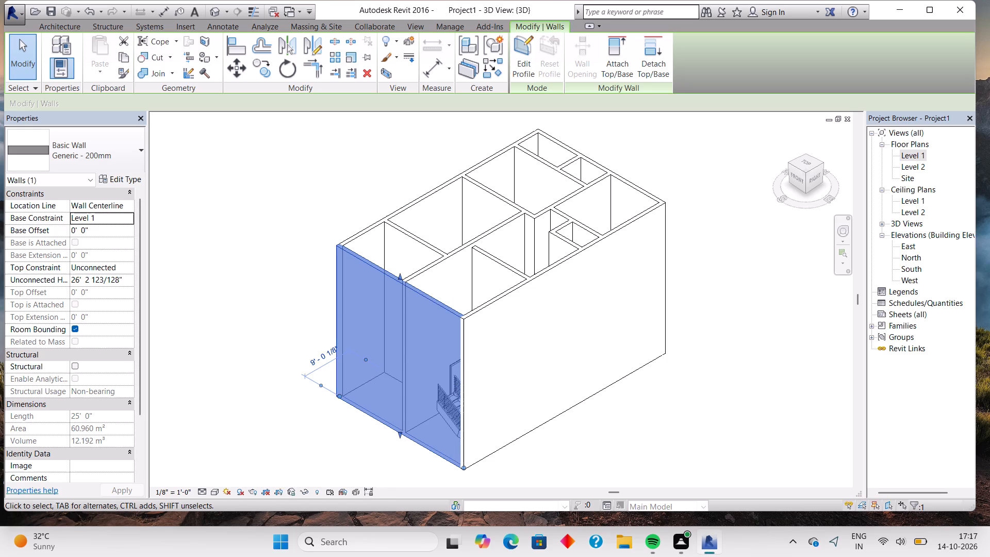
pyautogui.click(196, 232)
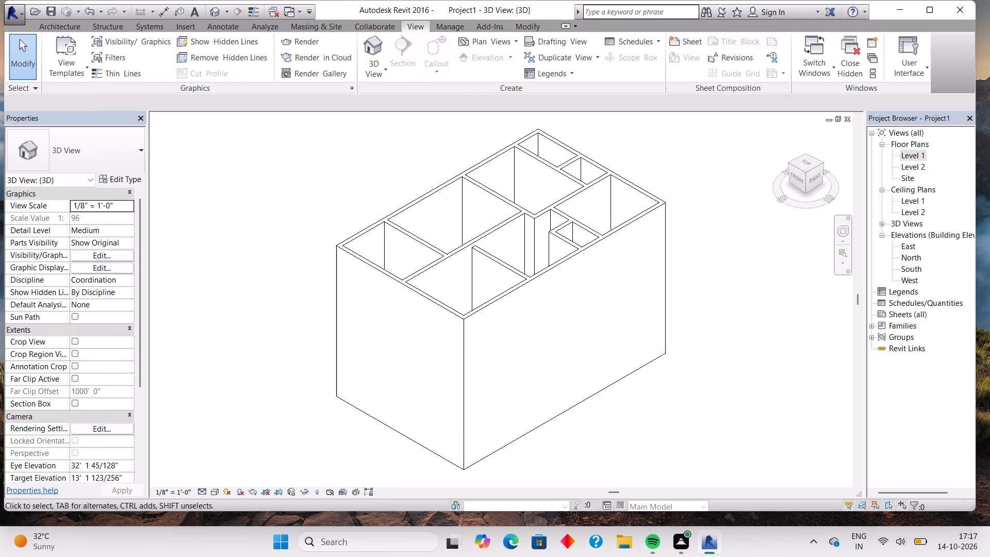
# Set the unconnected height of the 25 ft front exterior wall to 12 ft.
pyautogui.click(360, 300)
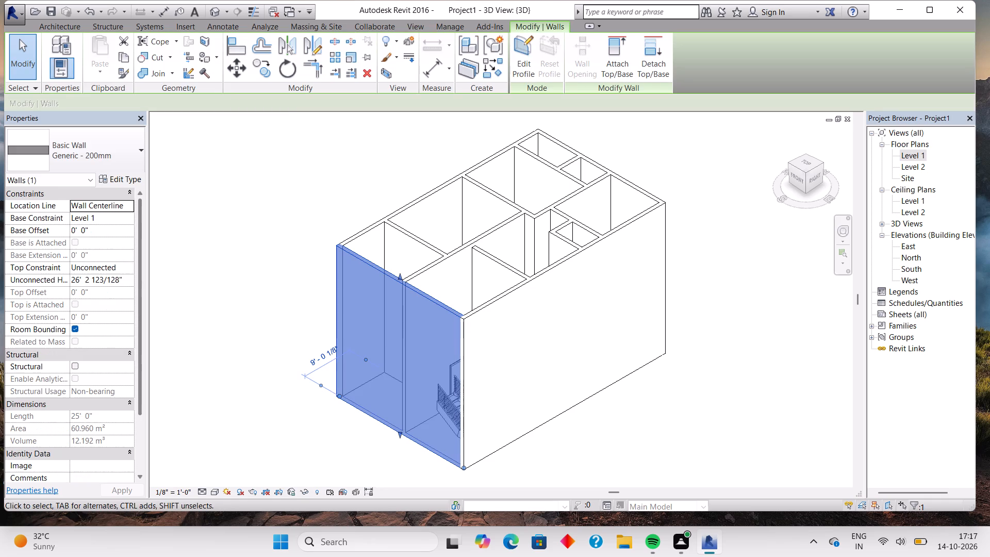
pyautogui.click(108, 216)
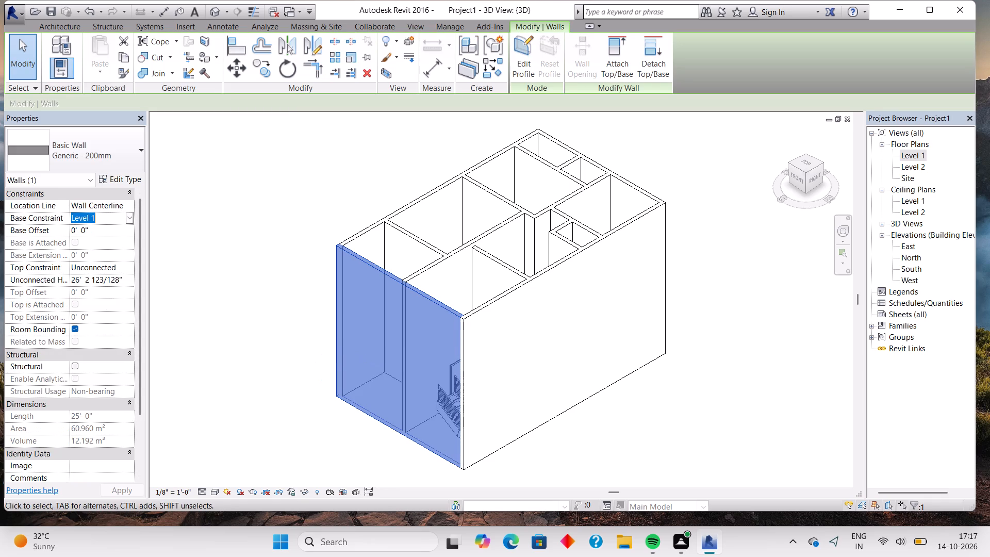
pyautogui.click(110, 281)
pyautogui.click(122, 281)
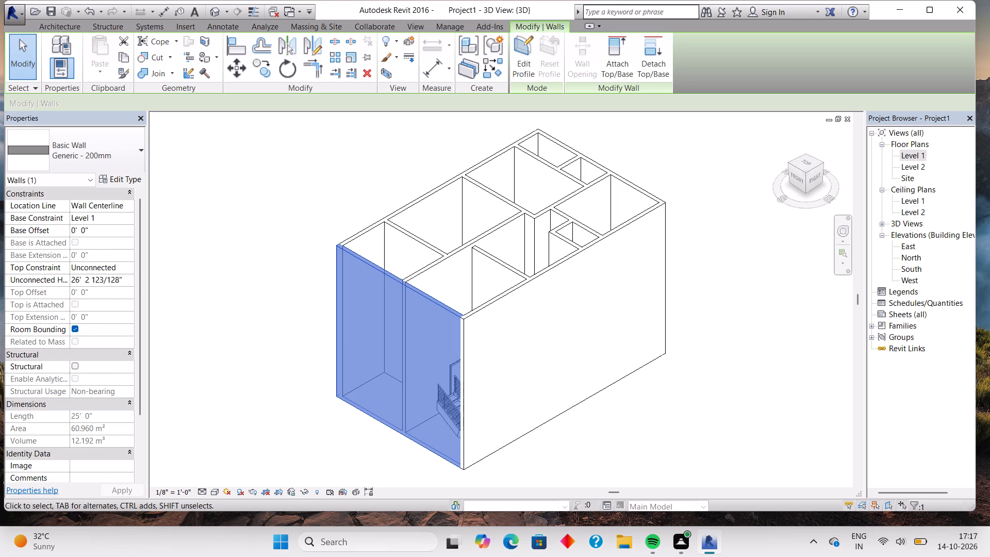
pyautogui.press('BackSpace')
pyautogui.press('BackSpace')
pyautogui.press('BackSpace')
pyautogui.press('BackSpace')
pyautogui.press('BackSpace')
pyautogui.press('BackSpace')
pyautogui.press('BackSpace')
pyautogui.press('BackSpace')
pyautogui.press('BackSpace')
pyautogui.press('BackSpace')
pyautogui.press('BackSpace')
pyautogui.press('BackSpace')
pyautogui.press('BackSpace')
pyautogui.press('BackSpace')
pyautogui.press('BackSpace')
pyautogui.press('BackSpace')
pyautogui.press('BackSpace')
pyautogui.press('BackSpace')
pyautogui.press('BackSpace')
pyautogui.press('BackSpace')
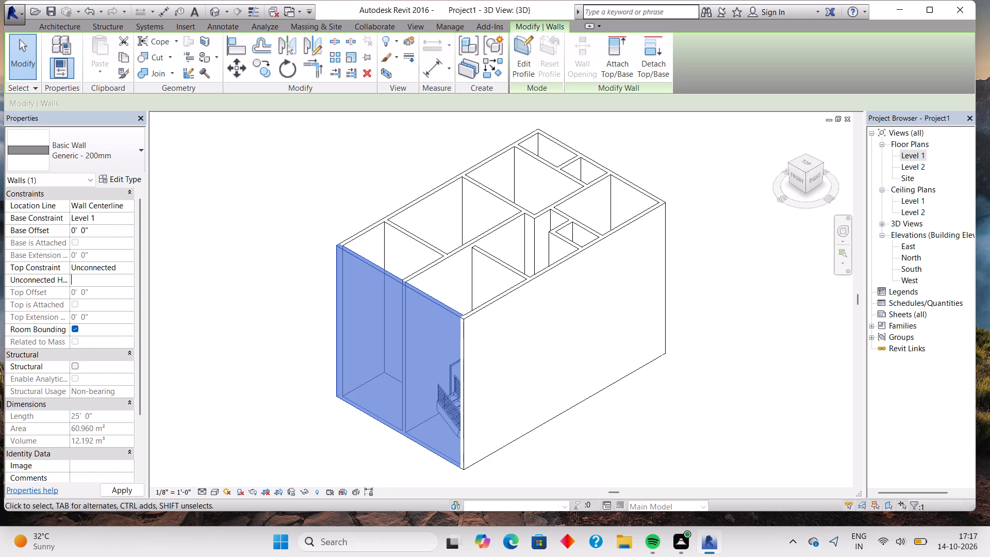
pyautogui.write('12')
pyautogui.press('Return')
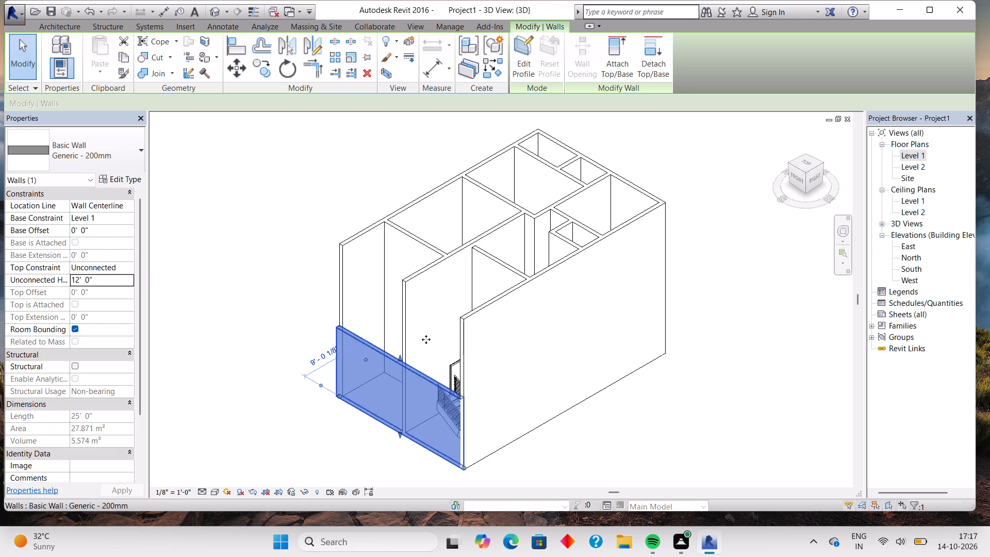
# Set the unconnected height of the 40 ft exterior wall beside the staircase to 12 ft.
pyautogui.click(494, 349)
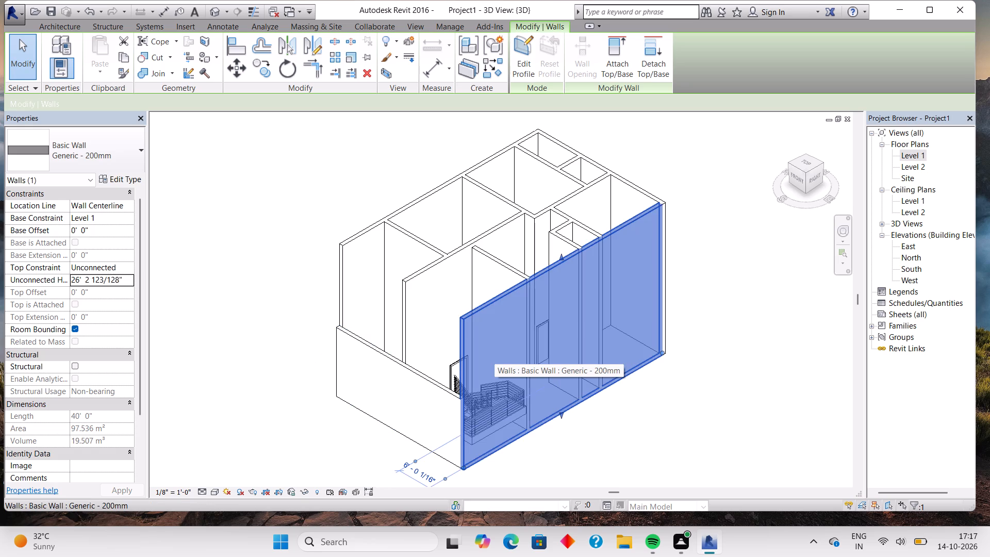
pyautogui.write('12')
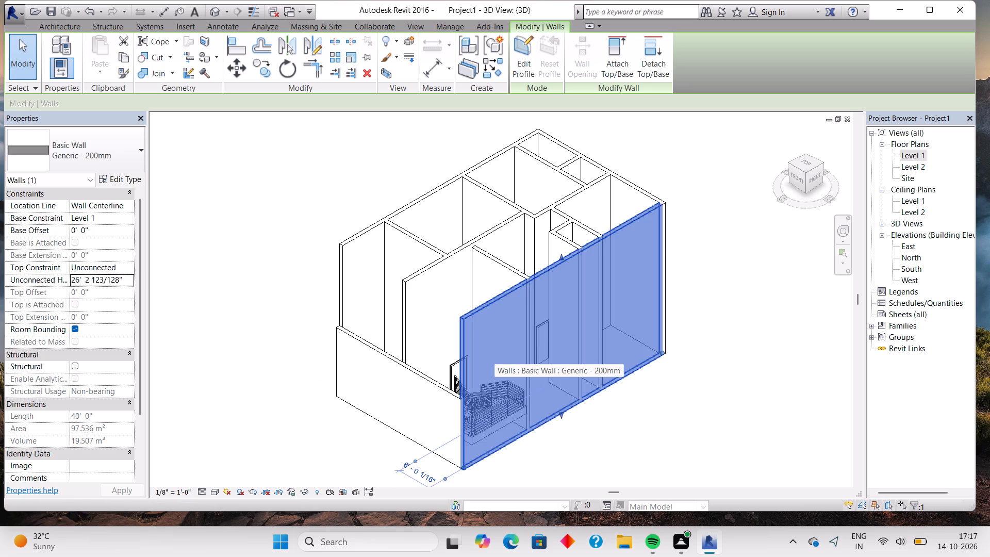
pyautogui.click(126, 281)
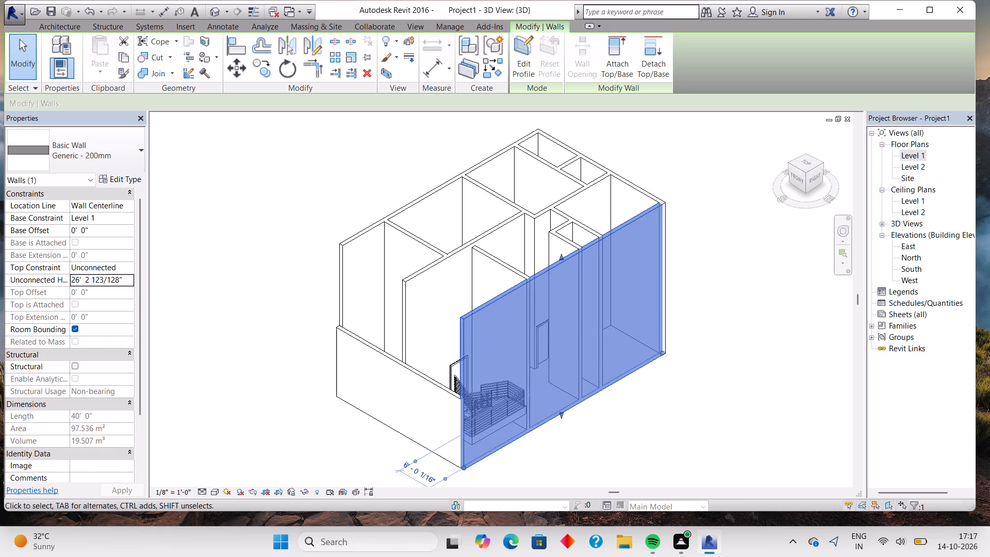
pyautogui.press('BackSpace')
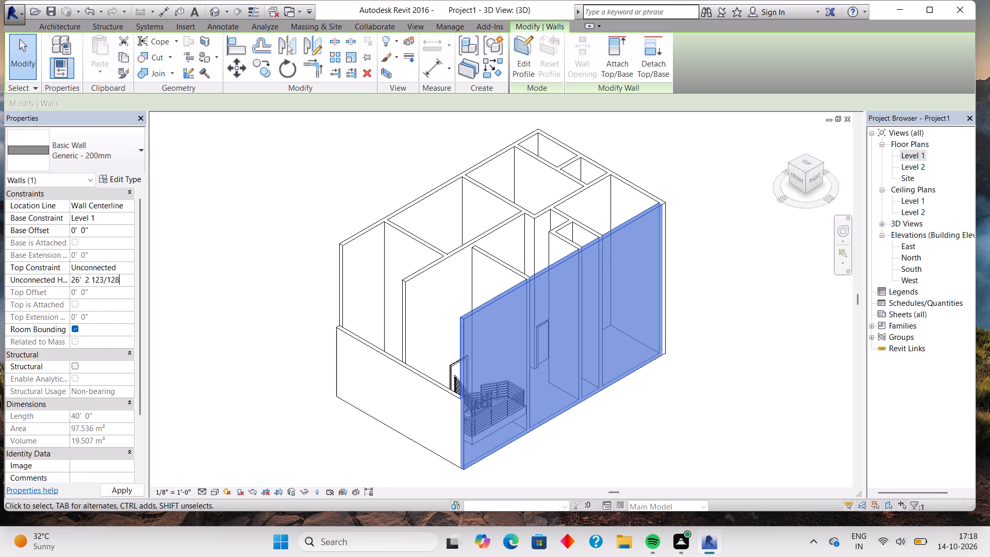
pyautogui.press('1')
pyautogui.press('BackSpace')
pyautogui.press('BackSpace')
pyautogui.press('BackSpace')
pyautogui.press('BackSpace')
pyautogui.press('BackSpace')
pyautogui.press('BackSpace')
pyautogui.press('BackSpace')
pyautogui.press('BackSpace')
pyautogui.press('BackSpace')
pyautogui.press('BackSpace')
pyautogui.press('BackSpace')
pyautogui.press('BackSpace')
pyautogui.press('BackSpace')
pyautogui.press('BackSpace')
pyautogui.press('BackSpace')
pyautogui.press('BackSpace')
pyautogui.press('BackSpace')
pyautogui.press('BackSpace')
pyautogui.press('BackSpace')
pyautogui.press('BackSpace')
pyautogui.write('12')
pyautogui.press('Return')
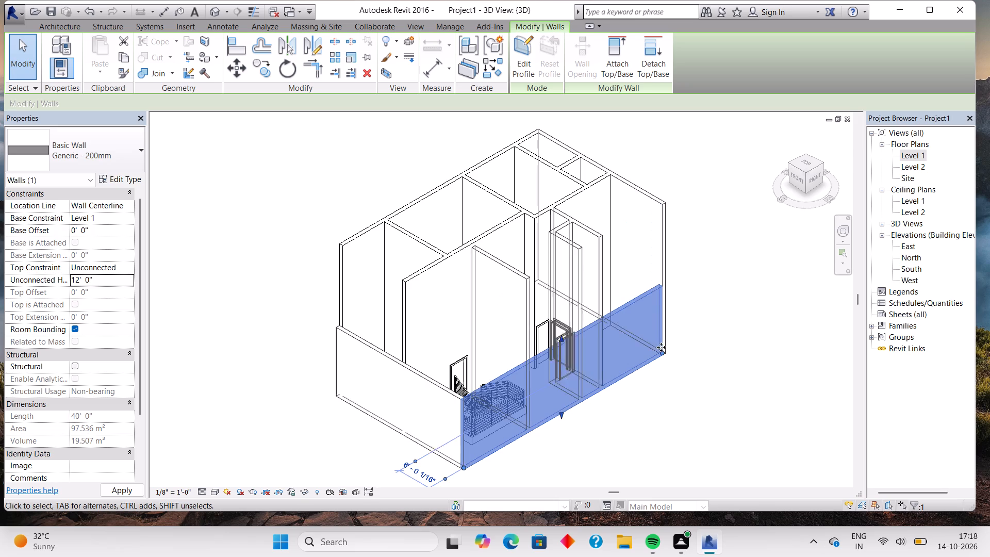
# Set the unconnected height of the 25 ft back exterior wall to 12 ft.
pyautogui.click(634, 250)
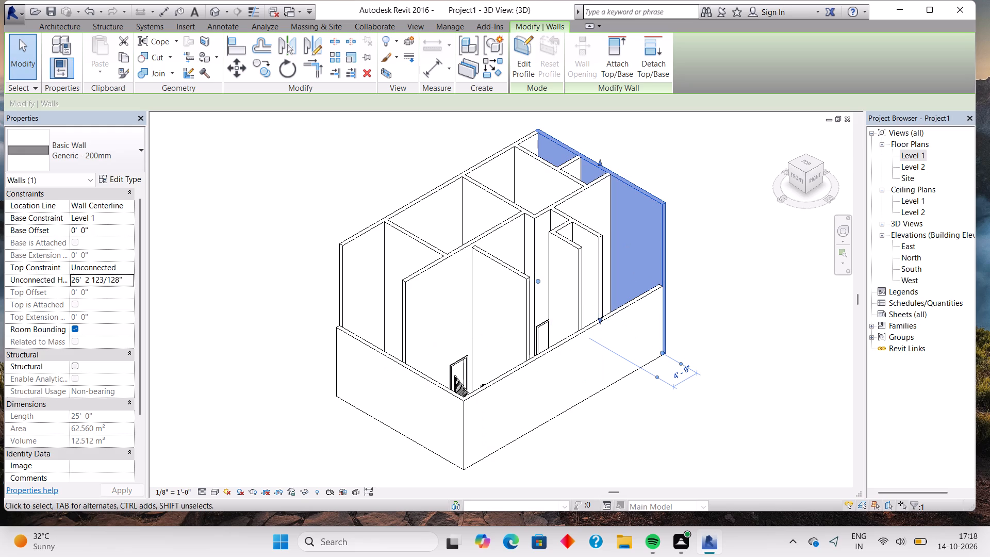
pyautogui.click(125, 278)
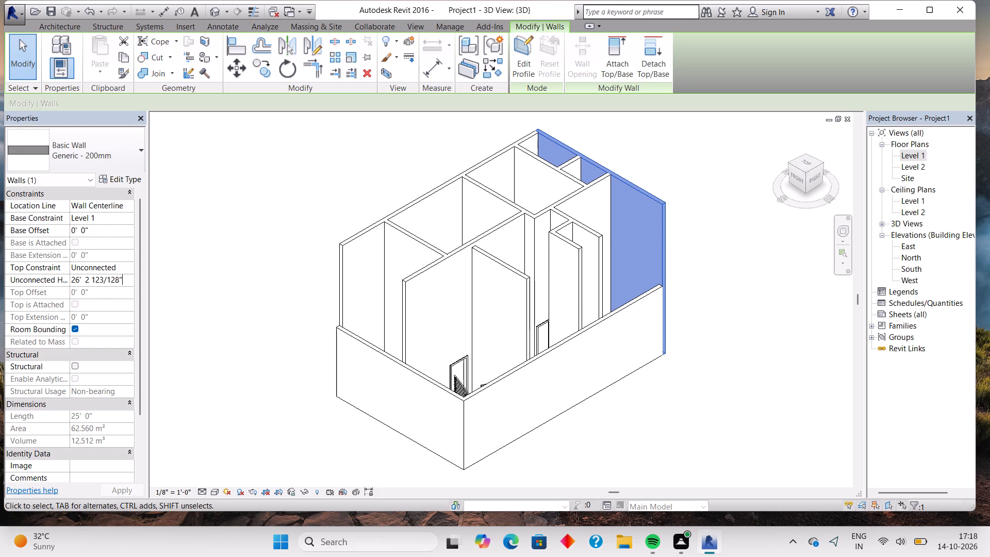
pyautogui.press('BackSpace')
pyautogui.press('BackSpace')
pyautogui.press('BackSpace')
pyautogui.press('BackSpace')
pyautogui.press('BackSpace')
pyautogui.press('BackSpace')
pyautogui.press('BackSpace')
pyautogui.press('BackSpace')
pyautogui.press('BackSpace')
pyautogui.press('BackSpace')
pyautogui.press('BackSpace')
pyautogui.press('BackSpace')
pyautogui.press('BackSpace')
pyautogui.press('BackSpace')
pyautogui.press('BackSpace')
pyautogui.press('BackSpace')
pyautogui.press('BackSpace')
pyautogui.press('BackSpace')
pyautogui.press('BackSpace')
pyautogui.press('BackSpace')
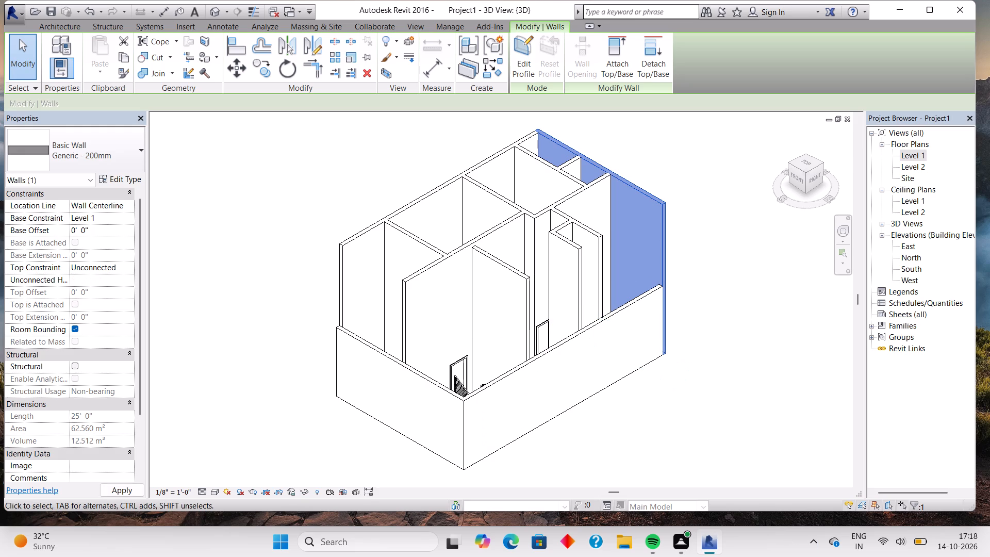
pyautogui.write('12')
pyautogui.press('Return')
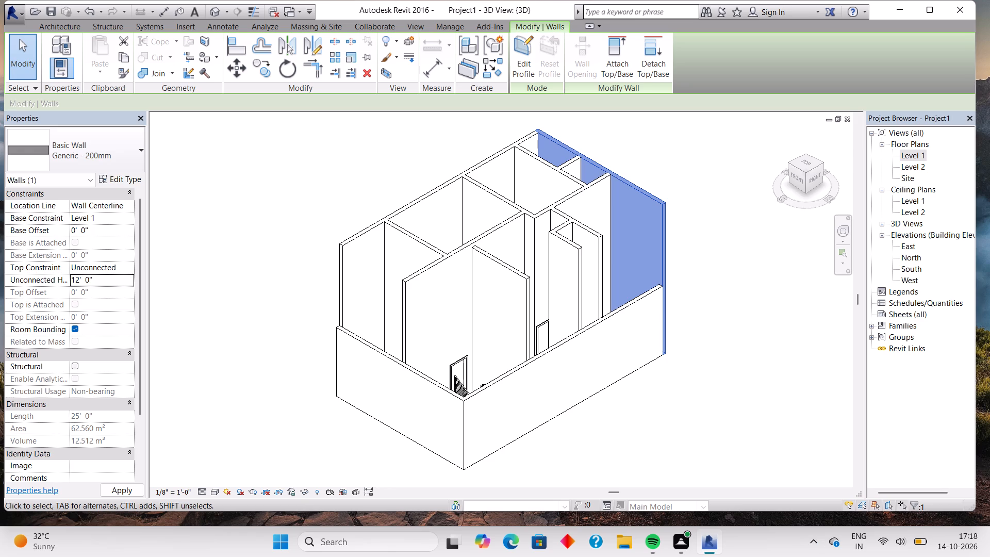
pyautogui.press('Return')
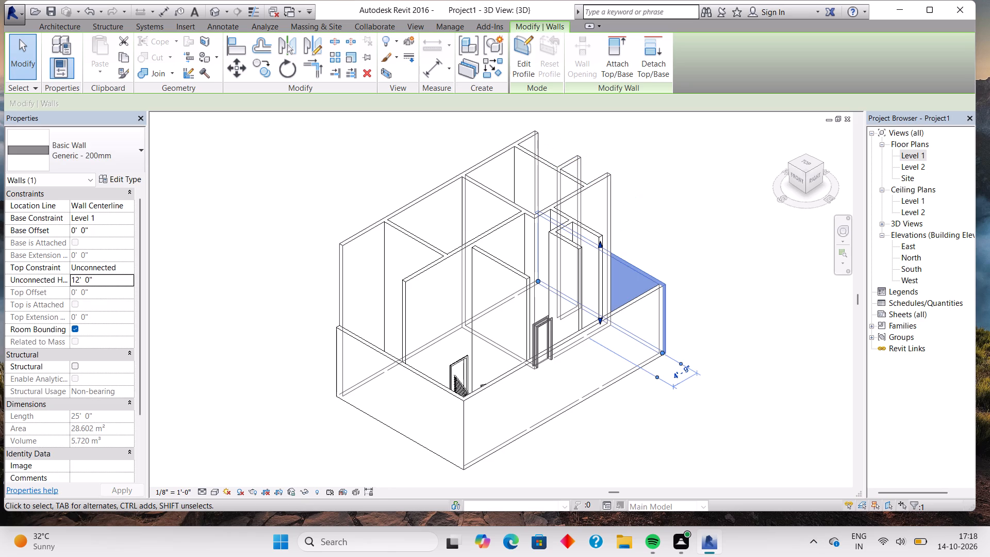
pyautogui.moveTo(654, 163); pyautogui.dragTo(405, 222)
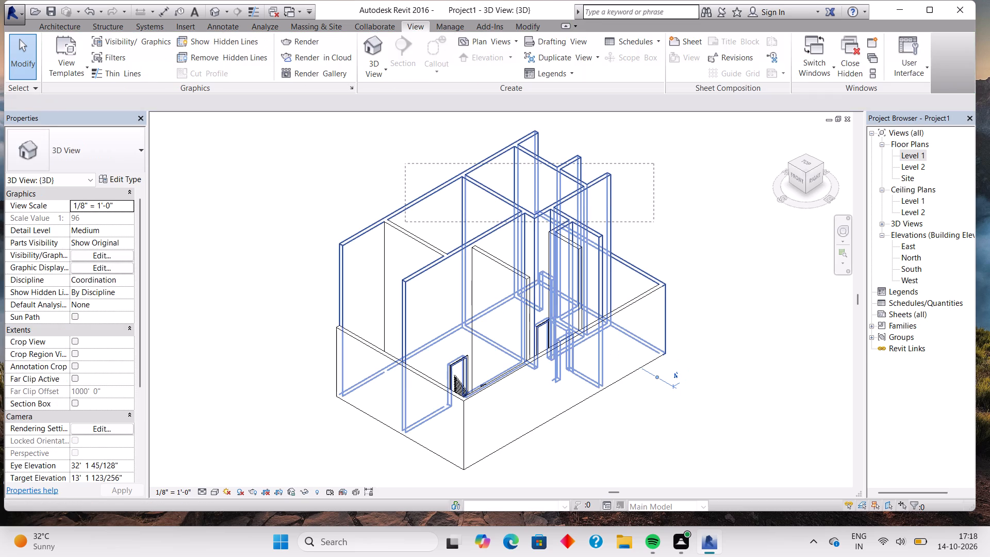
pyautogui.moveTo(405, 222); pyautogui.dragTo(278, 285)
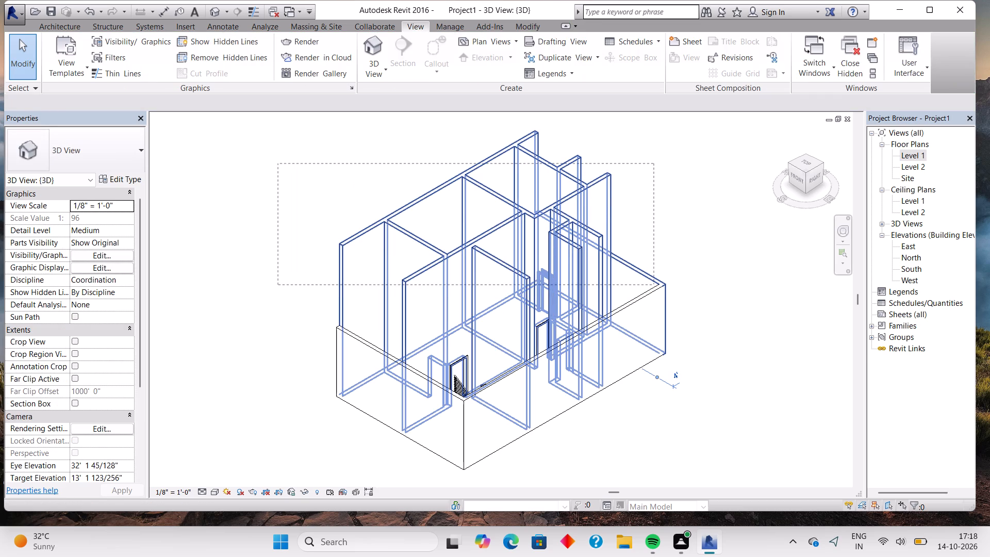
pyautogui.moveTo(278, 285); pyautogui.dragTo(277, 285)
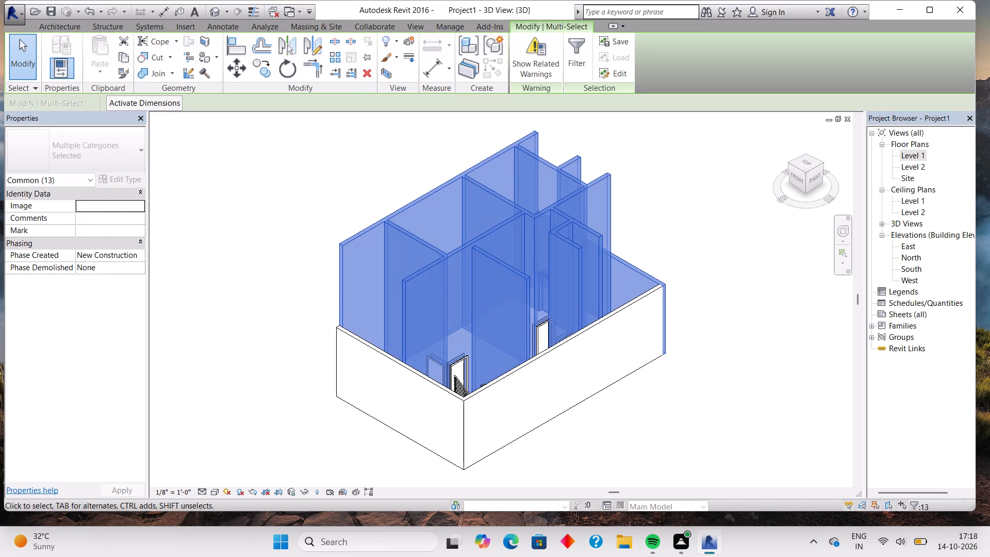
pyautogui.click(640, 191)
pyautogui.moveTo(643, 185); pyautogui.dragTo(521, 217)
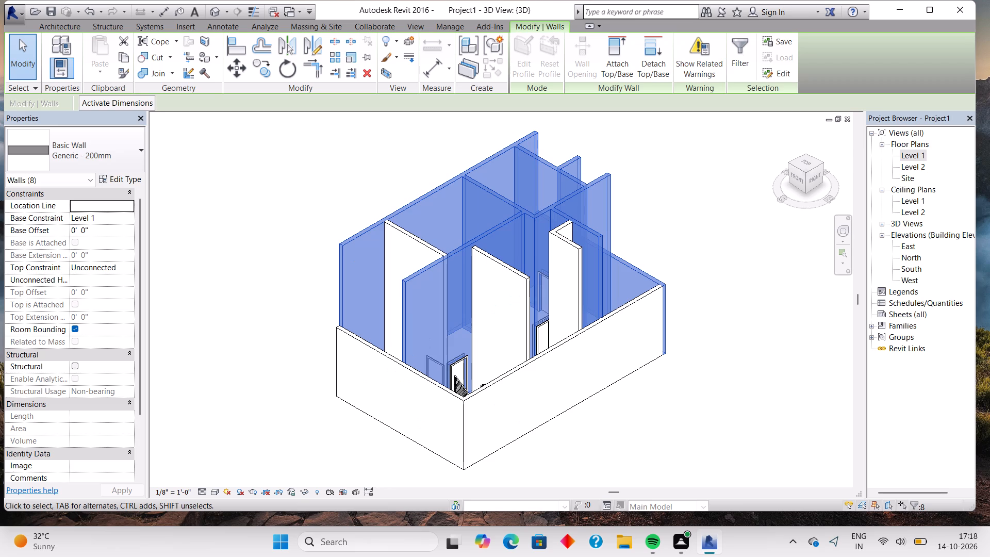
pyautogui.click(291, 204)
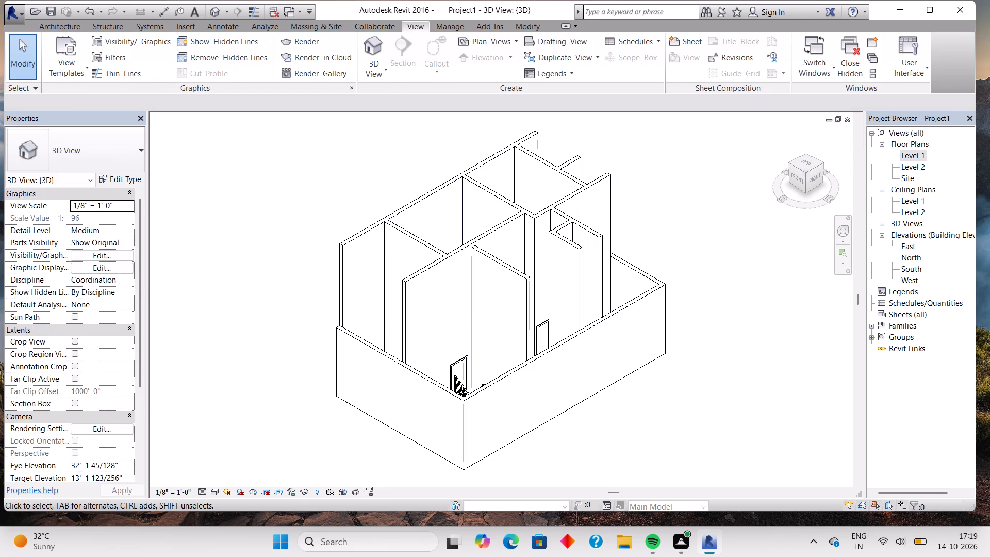
# Set the unconnected height of the 40 ft exterior wall opposite the staircase side to 12 ft.
pyautogui.click(427, 210)
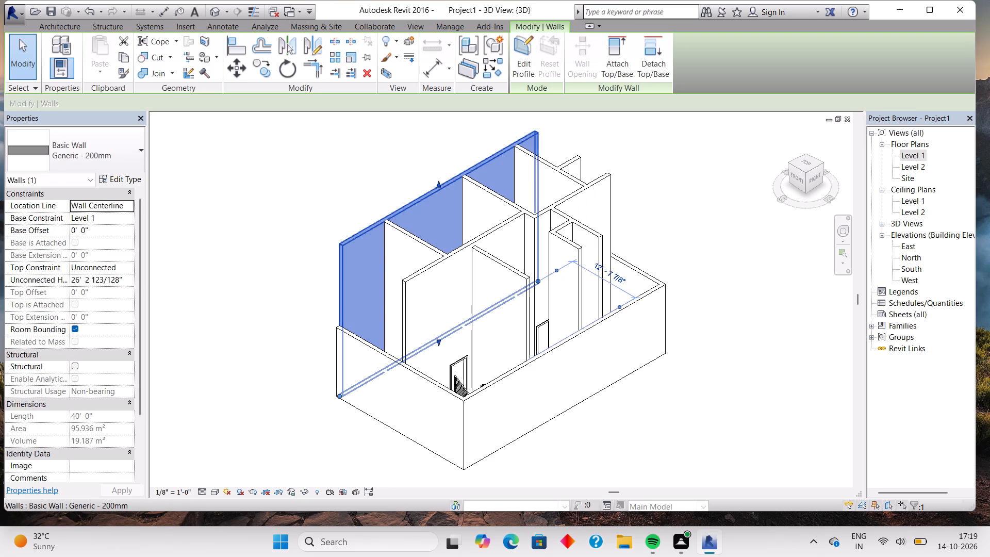
pyautogui.click(109, 283)
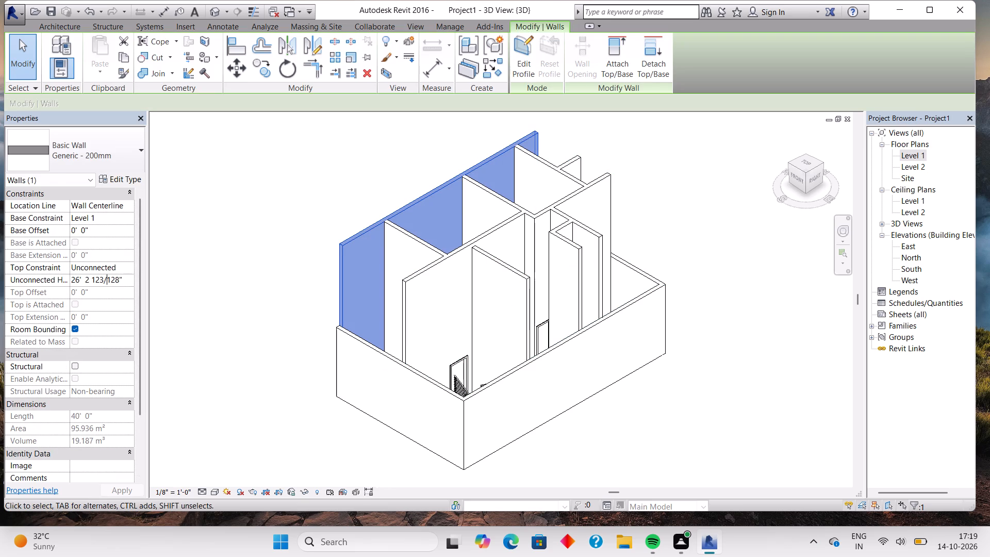
pyautogui.click(123, 282)
pyautogui.press('BackSpace')
pyautogui.press('BackSpace')
pyautogui.press('BackSpace')
pyautogui.press('BackSpace')
pyautogui.press('BackSpace')
pyautogui.press('BackSpace')
pyautogui.press('BackSpace')
pyautogui.press('BackSpace')
pyautogui.press('BackSpace')
pyautogui.press('BackSpace')
pyautogui.press('BackSpace')
pyautogui.press('BackSpace')
pyautogui.press('BackSpace')
pyautogui.press('BackSpace')
pyautogui.press('BackSpace')
pyautogui.press('BackSpace')
pyautogui.press('BackSpace')
pyautogui.press('BackSpace')
pyautogui.press('BackSpace')
pyautogui.press('BackSpace')
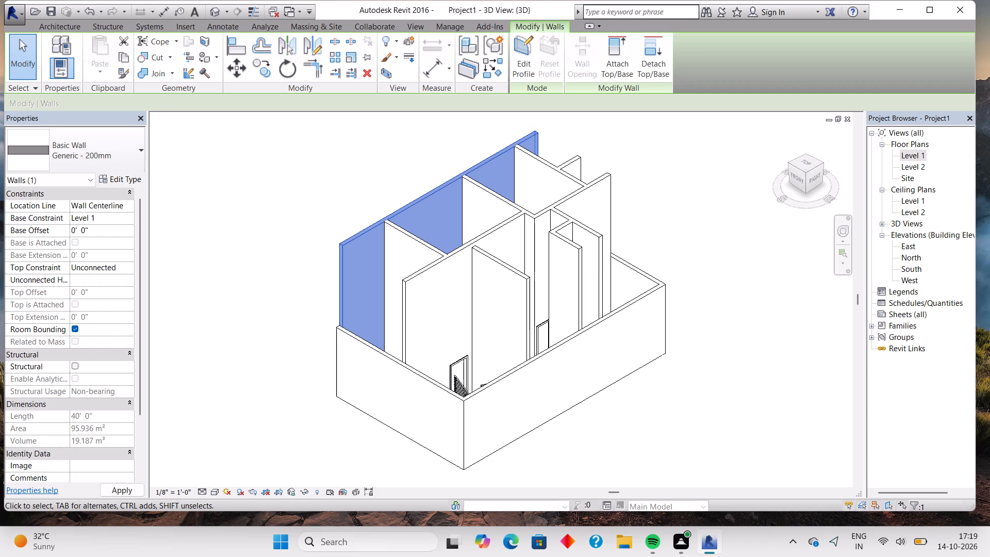
pyautogui.write('12')
pyautogui.press('Return')
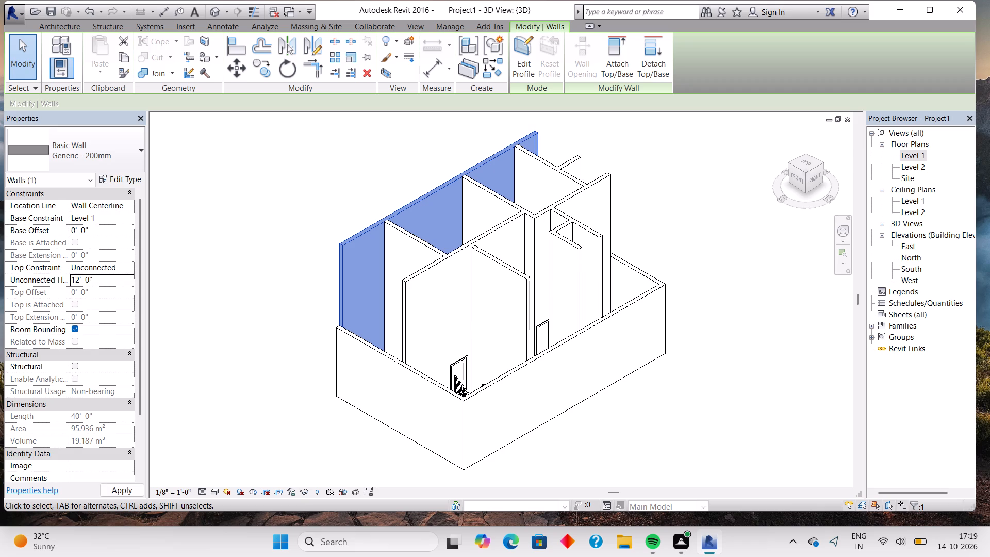
pyautogui.press('Return')
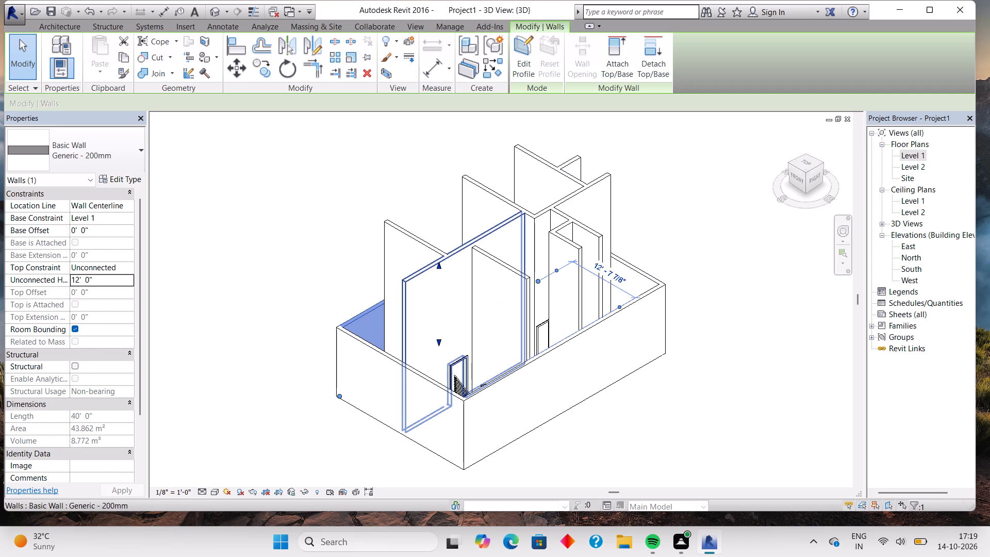
# Set the unconnected height of the 24 ft 8 in lengthwise interior partition to 12 ft.
pyautogui.click(441, 286)
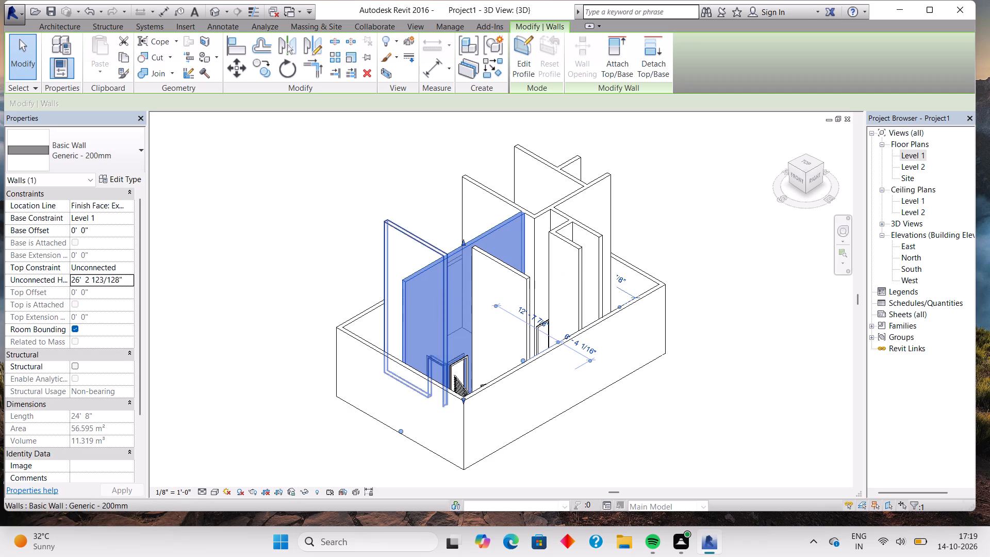
pyautogui.click(122, 281)
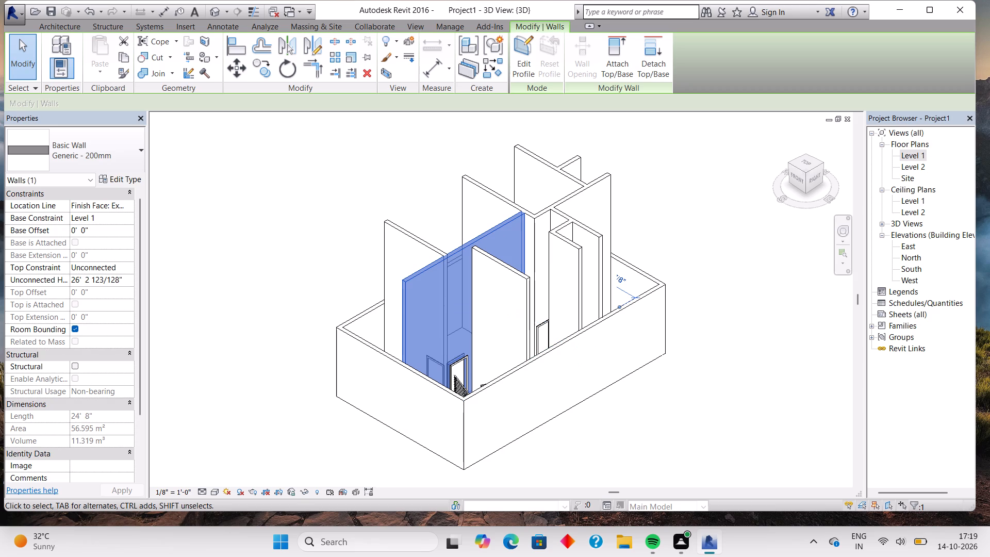
pyautogui.press('BackSpace')
pyautogui.press('BackSpace')
pyautogui.press('BackSpace')
pyautogui.press('BackSpace')
pyautogui.press('BackSpace')
pyautogui.press('BackSpace')
pyautogui.press('BackSpace')
pyautogui.press('BackSpace')
pyautogui.press('BackSpace')
pyautogui.press('BackSpace')
pyautogui.press('BackSpace')
pyautogui.press('BackSpace')
pyautogui.press('BackSpace')
pyautogui.press('BackSpace')
pyautogui.press('BackSpace')
pyautogui.press('BackSpace')
pyautogui.press('BackSpace')
pyautogui.press('BackSpace')
pyautogui.press('BackSpace')
pyautogui.press('BackSpace')
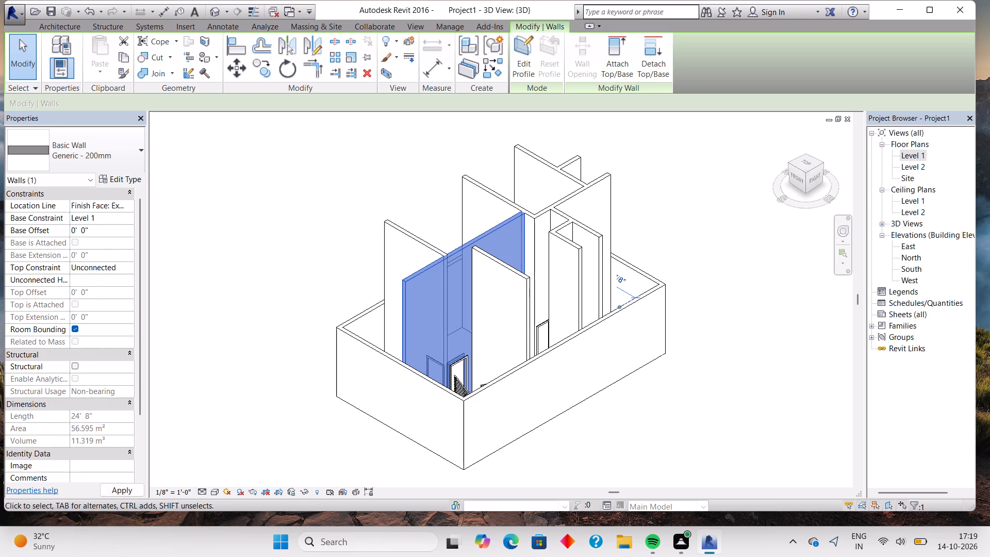
pyautogui.write('12')
pyautogui.press('Return')
pyautogui.press('Return')
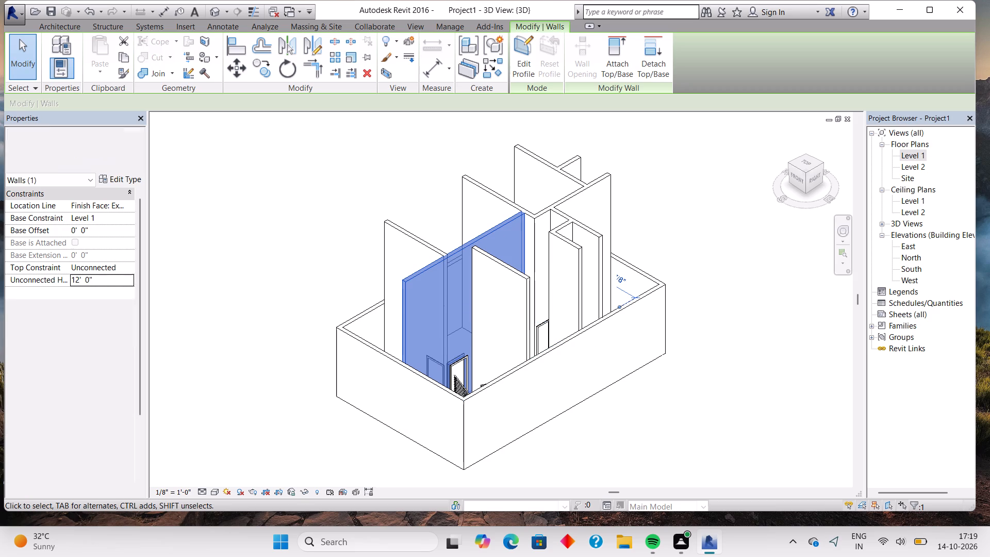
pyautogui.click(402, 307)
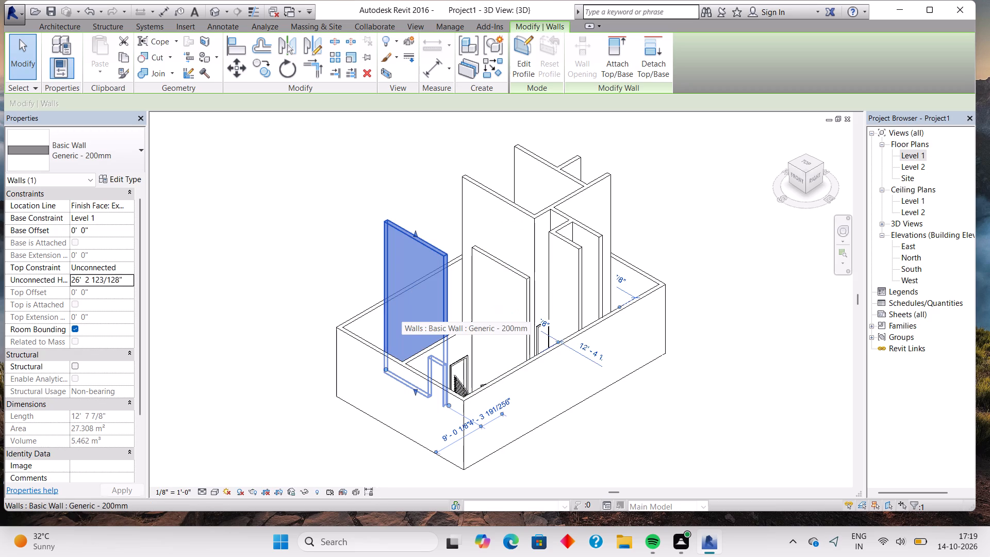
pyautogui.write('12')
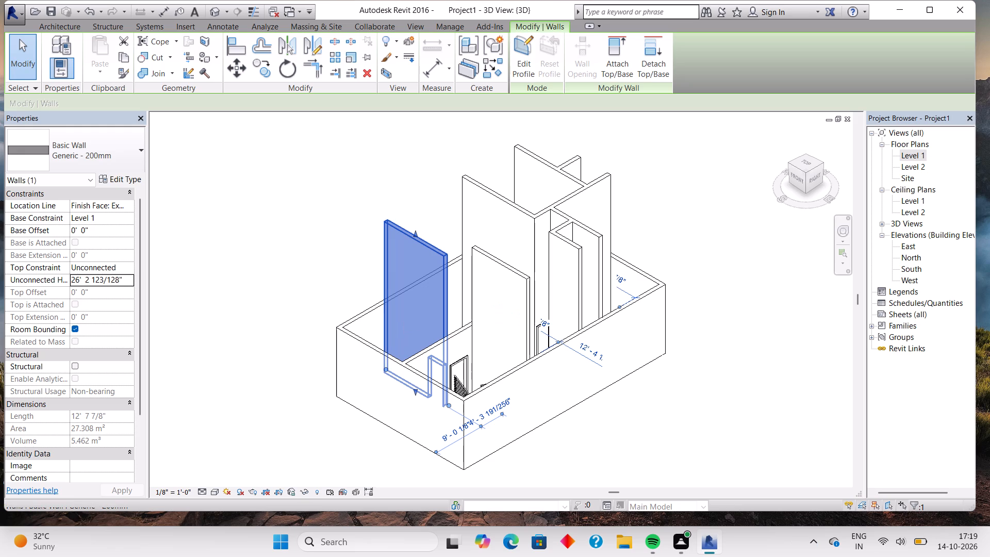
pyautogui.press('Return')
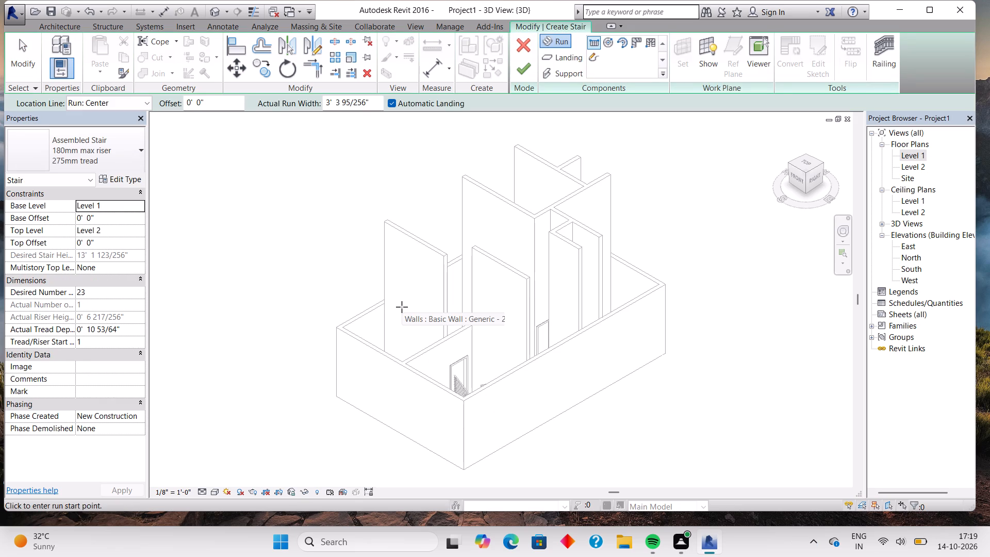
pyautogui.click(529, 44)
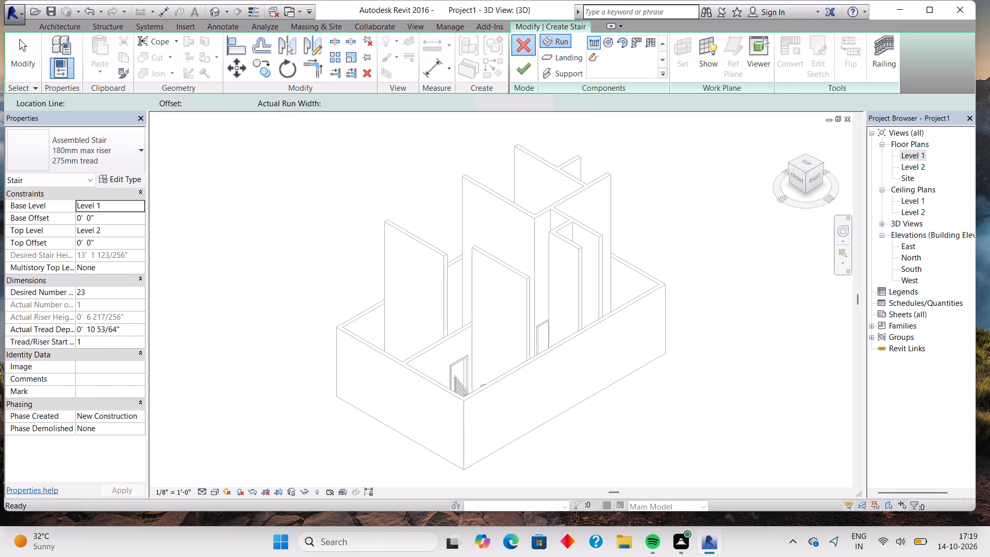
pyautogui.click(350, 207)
# Set the unconnected height of the 12 ft 7 7/8 in cross partition nearest the front wall to 1 ft.
pyautogui.click(406, 270)
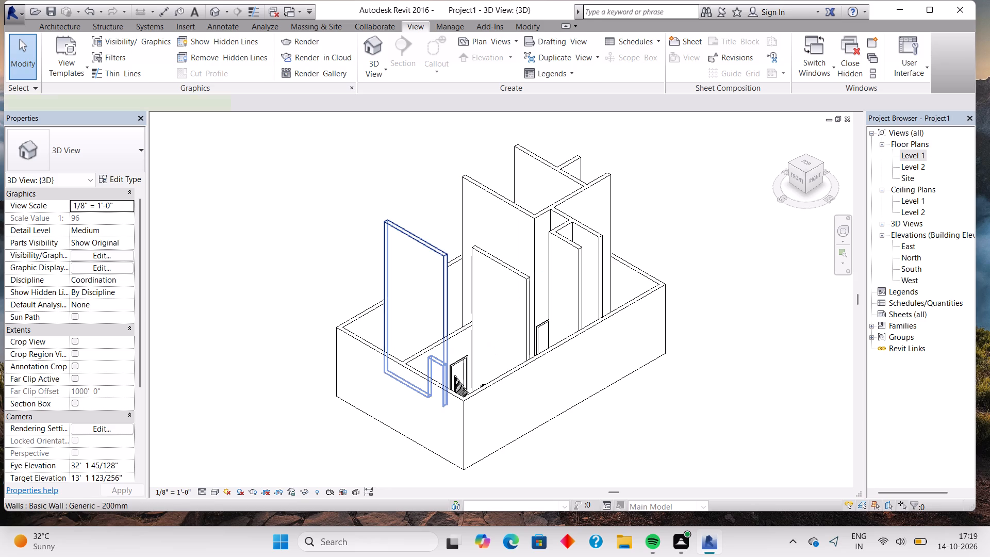
pyautogui.click(120, 280)
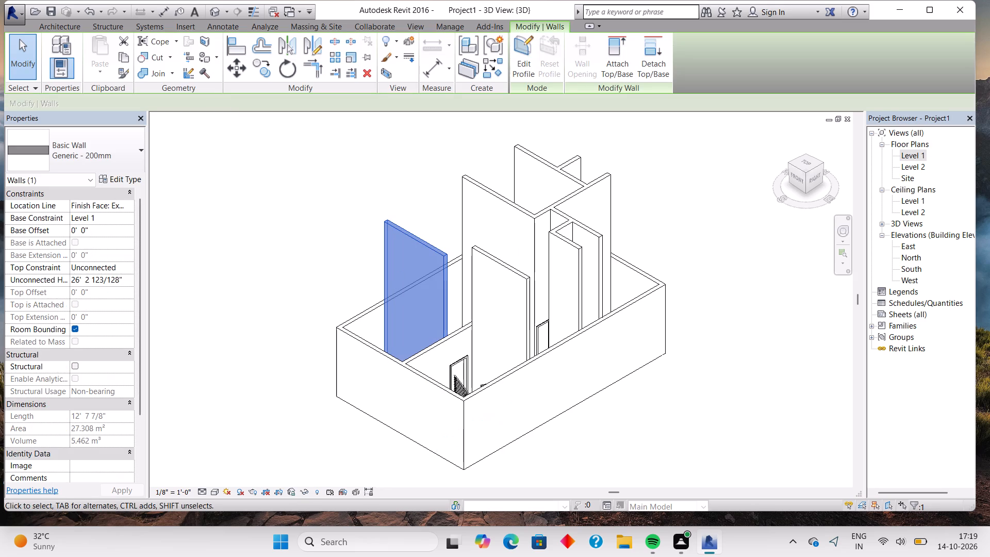
pyautogui.press('BackSpace')
pyautogui.press('BackSpace')
pyautogui.press('BackSpace')
pyautogui.press('BackSpace')
pyautogui.press('BackSpace')
pyautogui.press('BackSpace')
pyautogui.press('BackSpace')
pyautogui.press('BackSpace')
pyautogui.press('BackSpace')
pyautogui.press('BackSpace')
pyautogui.press('BackSpace')
pyautogui.press('BackSpace')
pyautogui.press('BackSpace')
pyautogui.press('BackSpace')
pyautogui.press('BackSpace')
pyautogui.press('BackSpace')
pyautogui.press('BackSpace')
pyautogui.press('BackSpace')
pyautogui.press('BackSpace')
pyautogui.press('BackSpace')
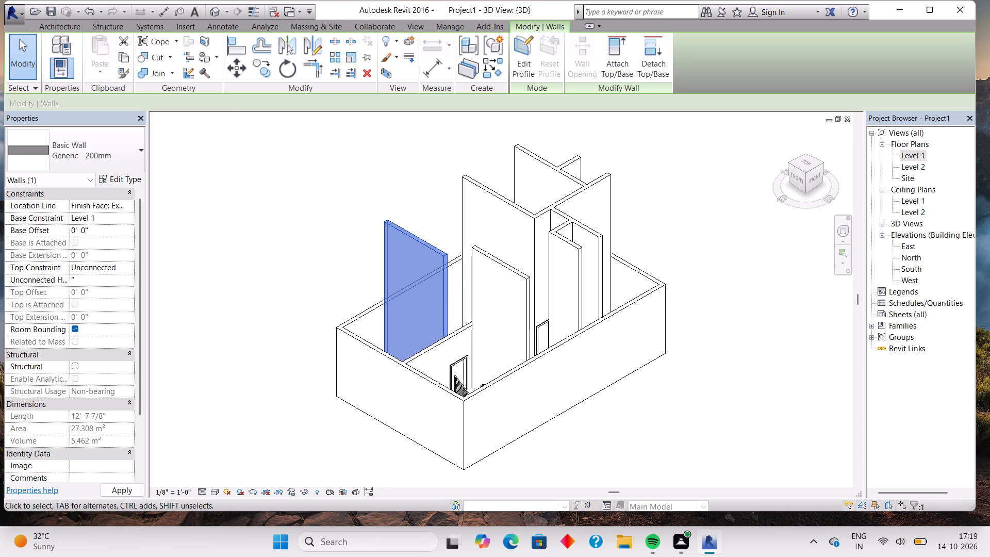
pyautogui.write('12')
pyautogui.press('Return')
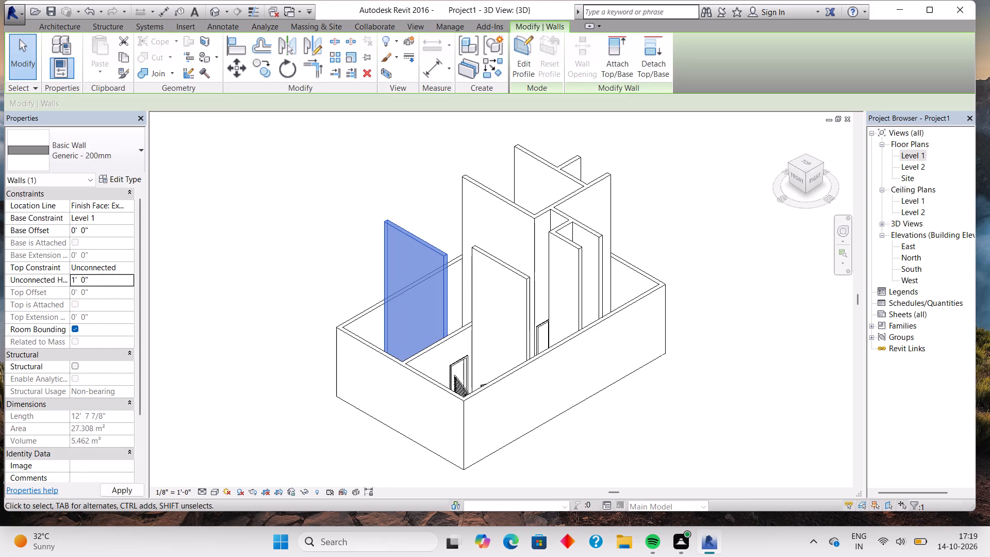
pyautogui.press('Return')
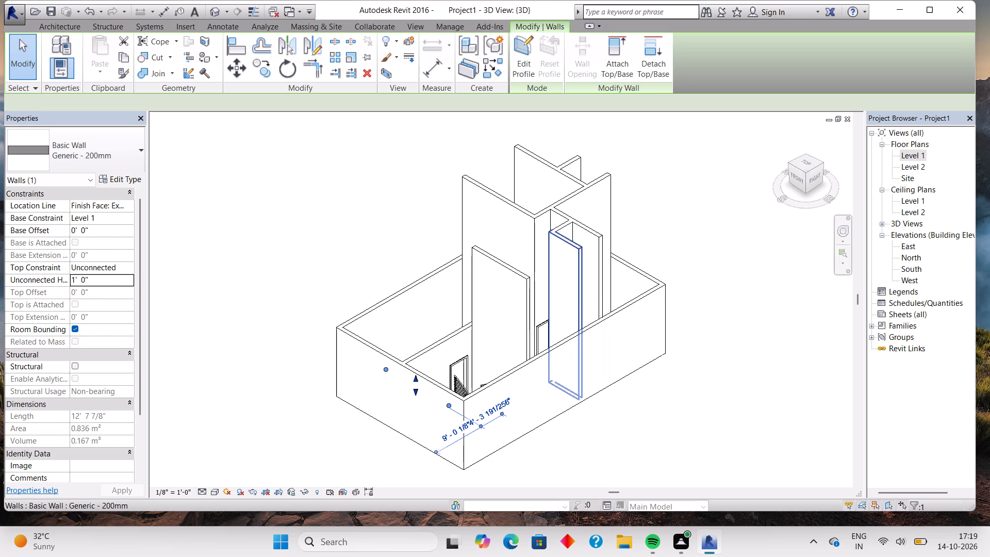
# Set the unconnected height of the 11 ft 3 15/16 in cross partition behind the staircase to 12 ft.
pyautogui.click(501, 304)
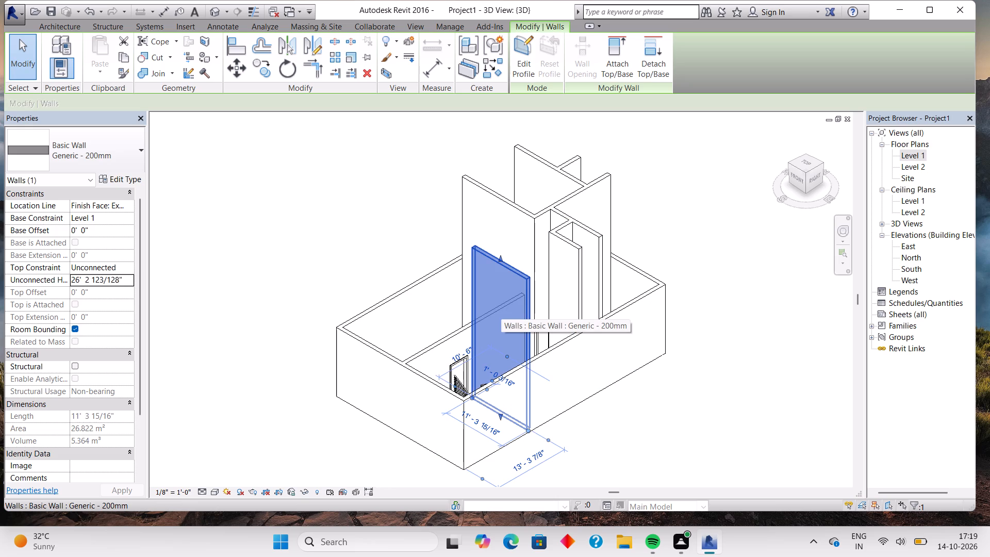
pyautogui.click(119, 276)
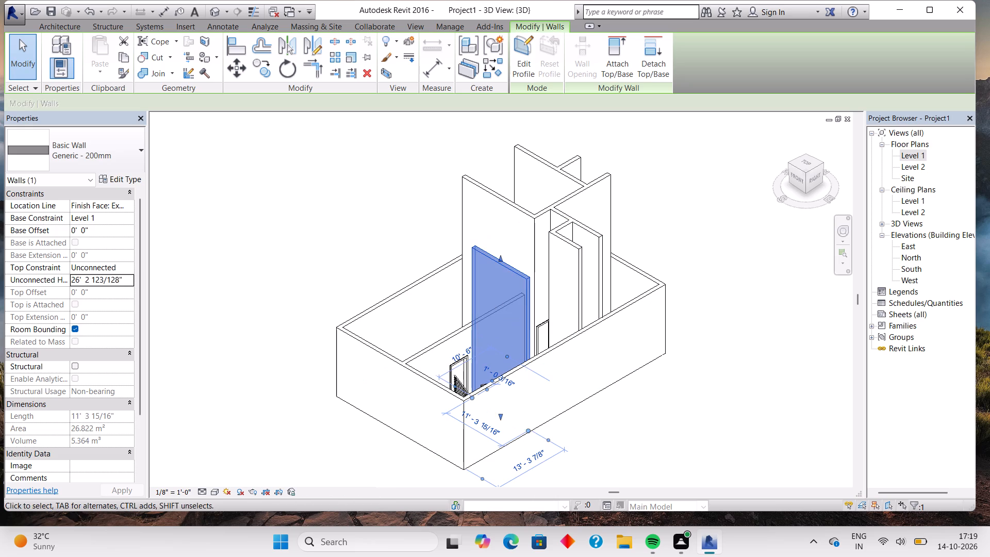
pyautogui.press('BackSpace')
pyautogui.press('BackSpace')
pyautogui.press('BackSpace')
pyautogui.press('BackSpace')
pyautogui.press('BackSpace')
pyautogui.press('BackSpace')
pyautogui.press('BackSpace')
pyautogui.press('BackSpace')
pyautogui.press('BackSpace')
pyautogui.press('BackSpace')
pyautogui.press('BackSpace')
pyautogui.press('BackSpace')
pyautogui.press('BackSpace')
pyautogui.press('BackSpace')
pyautogui.press('BackSpace')
pyautogui.press('BackSpace')
pyautogui.press('BackSpace')
pyautogui.press('BackSpace')
pyautogui.press('BackSpace')
pyautogui.press('BackSpace')
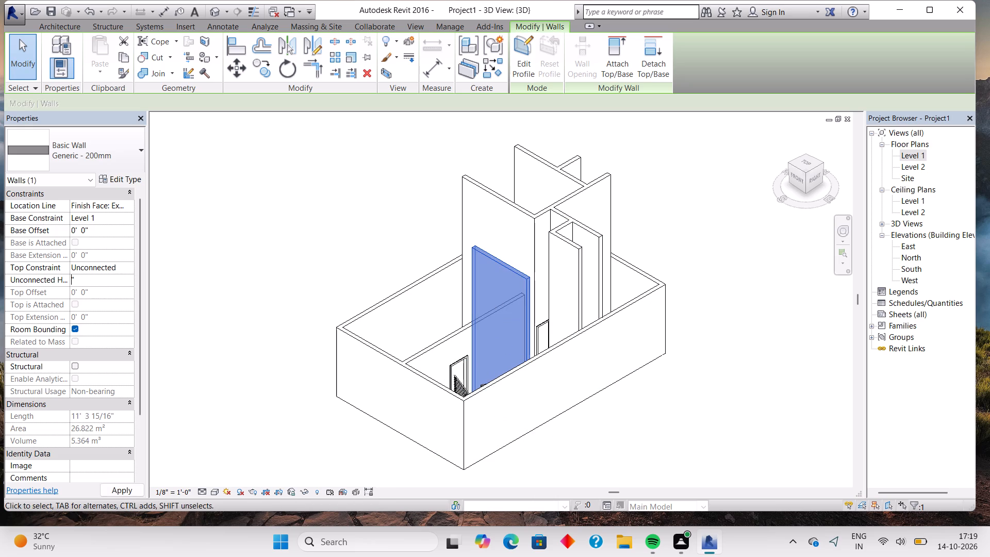
pyautogui.write('12')
pyautogui.press('.')
pyautogui.press('BackSpace')
pyautogui.press('Return')
pyautogui.press('Return')
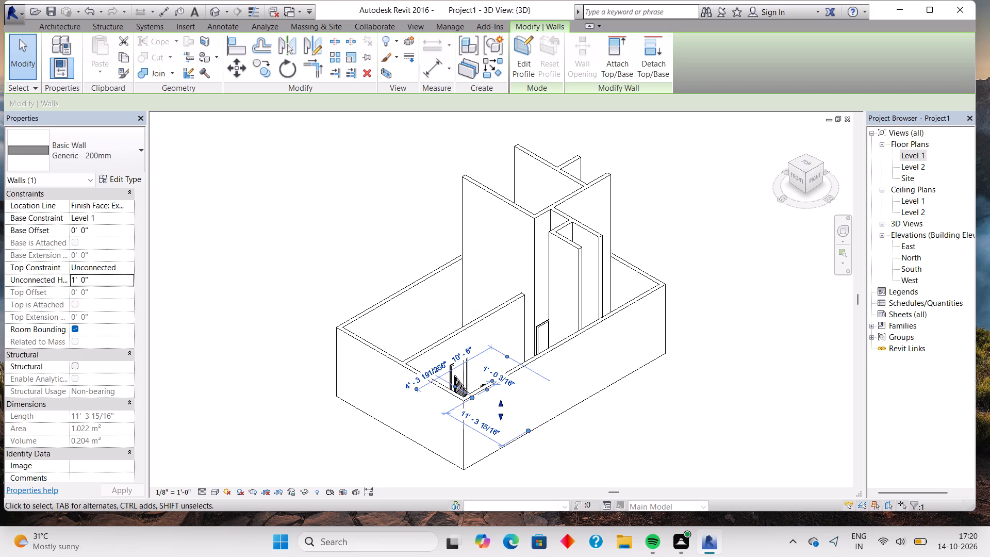
pyautogui.click(115, 277)
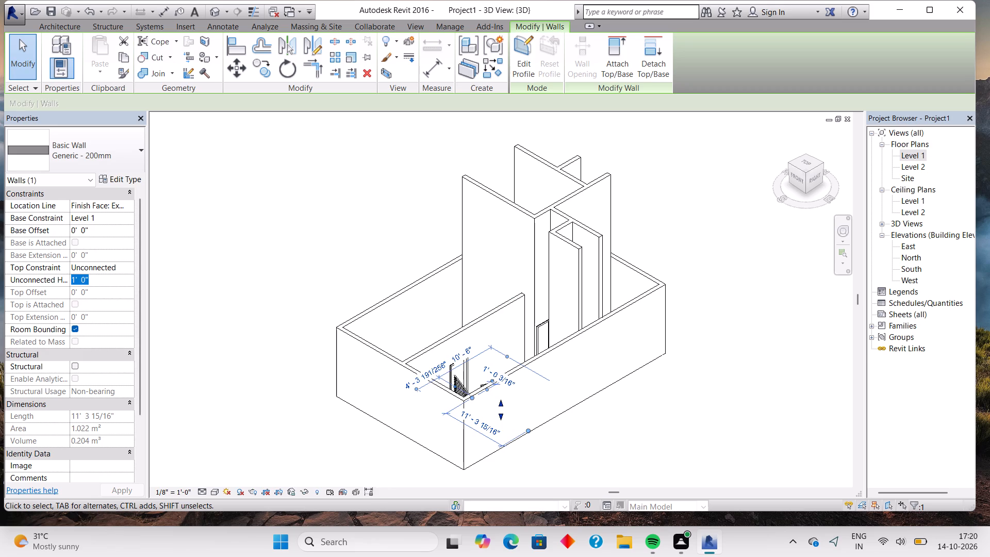
pyautogui.press('BackSpace')
pyautogui.write('12')
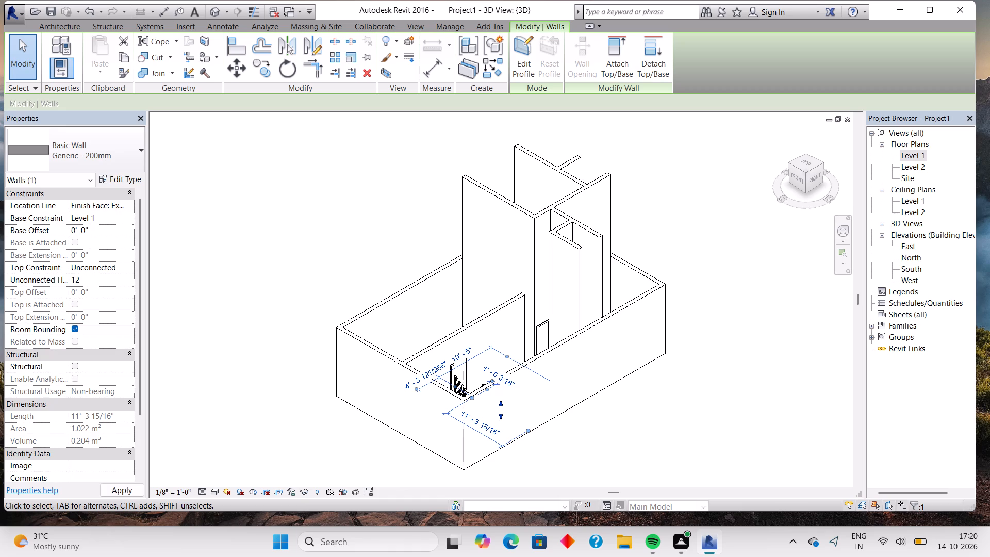
pyautogui.press('Return')
pyautogui.press('Return')
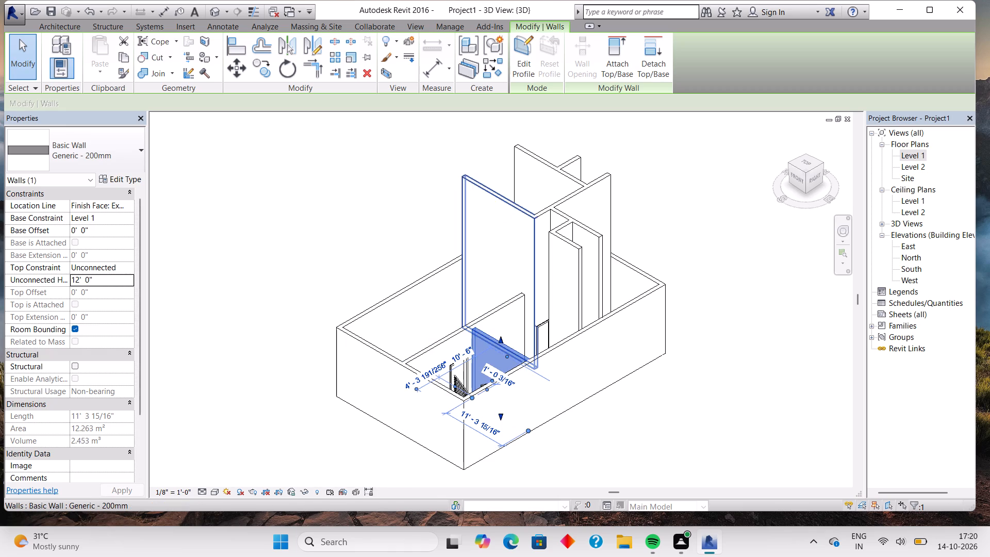
# Set the unconnected height of the 14 ft 7 in cross partition in the middle of the building to 12 ft.
pyautogui.click(501, 281)
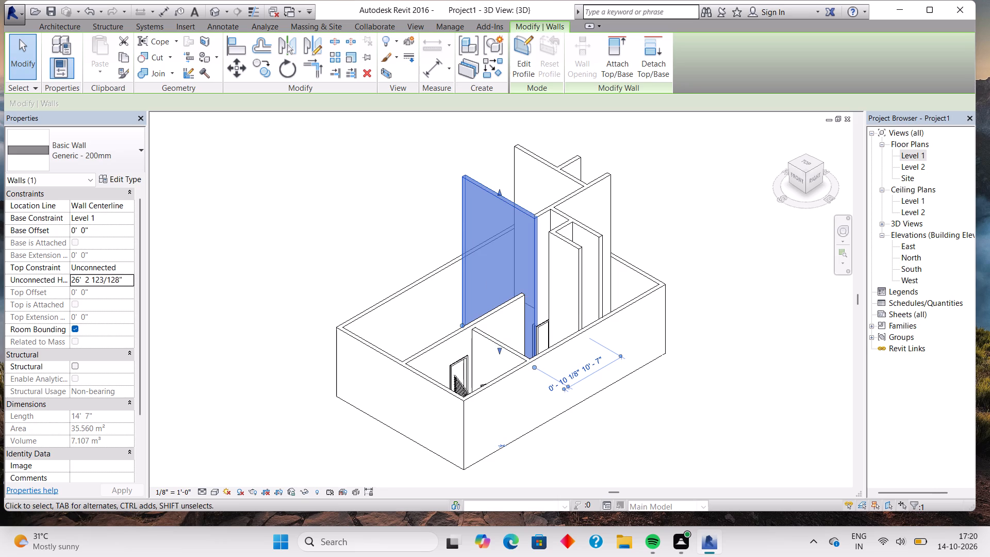
pyautogui.click(127, 276)
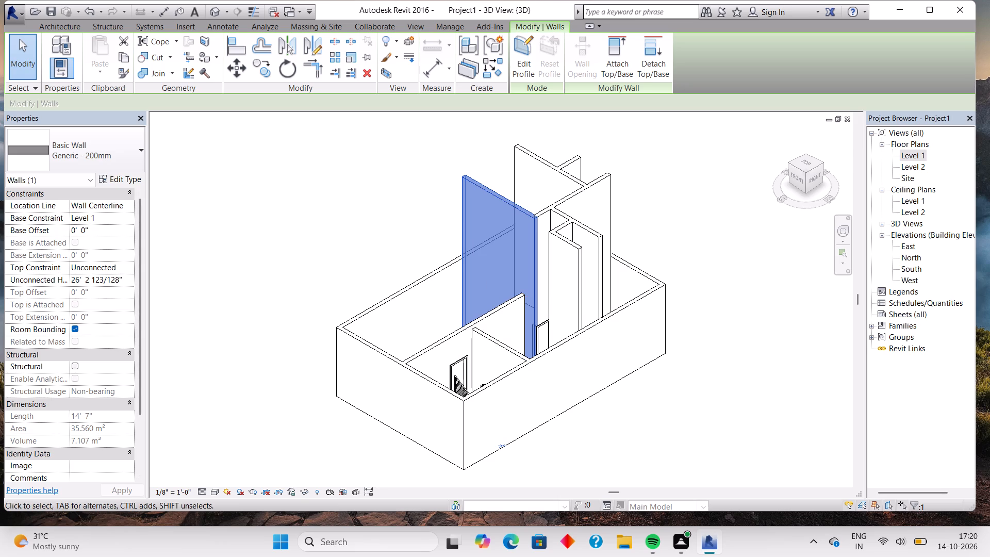
pyautogui.press('BackSpace')
pyautogui.press('BackSpace')
pyautogui.press('BackSpace')
pyautogui.press('BackSpace')
pyautogui.press('BackSpace')
pyautogui.press('BackSpace')
pyautogui.press('BackSpace')
pyautogui.press('BackSpace')
pyautogui.press('BackSpace')
pyautogui.press('BackSpace')
pyautogui.press('BackSpace')
pyautogui.press('BackSpace')
pyautogui.press('BackSpace')
pyautogui.press('BackSpace')
pyautogui.press('BackSpace')
pyautogui.press('BackSpace')
pyautogui.press('BackSpace')
pyautogui.press('BackSpace')
pyautogui.press('BackSpace')
pyautogui.press('BackSpace')
pyautogui.write('12')
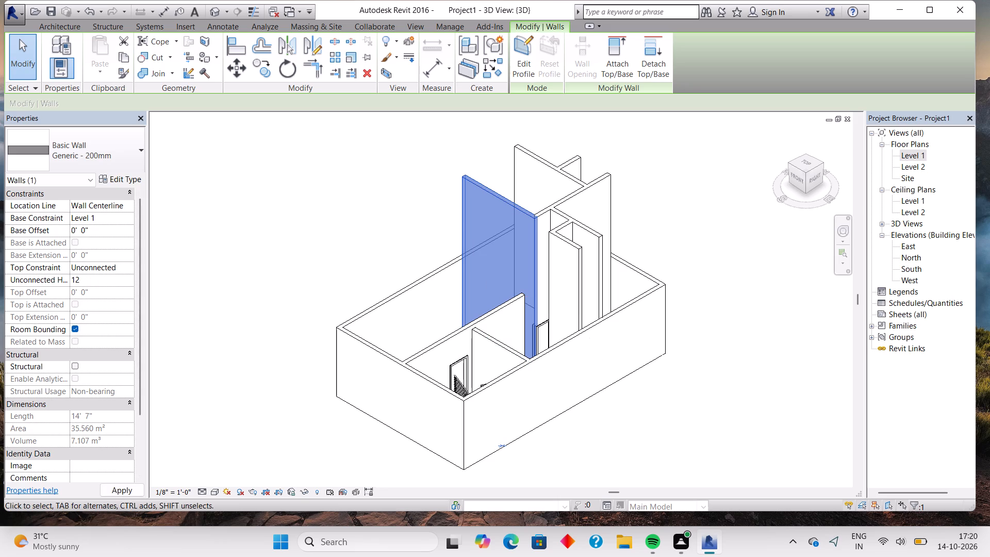
pyautogui.press('Return')
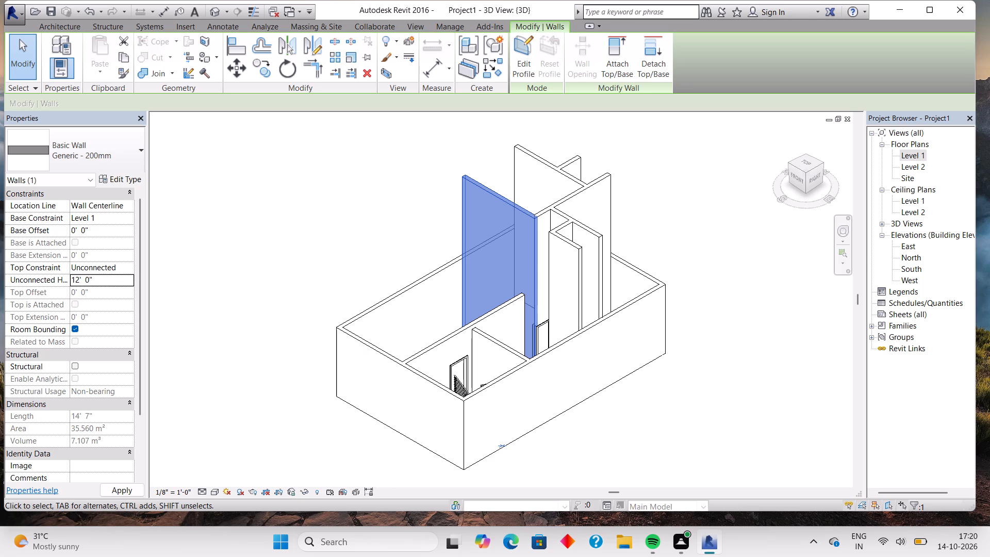
pyautogui.press('Return')
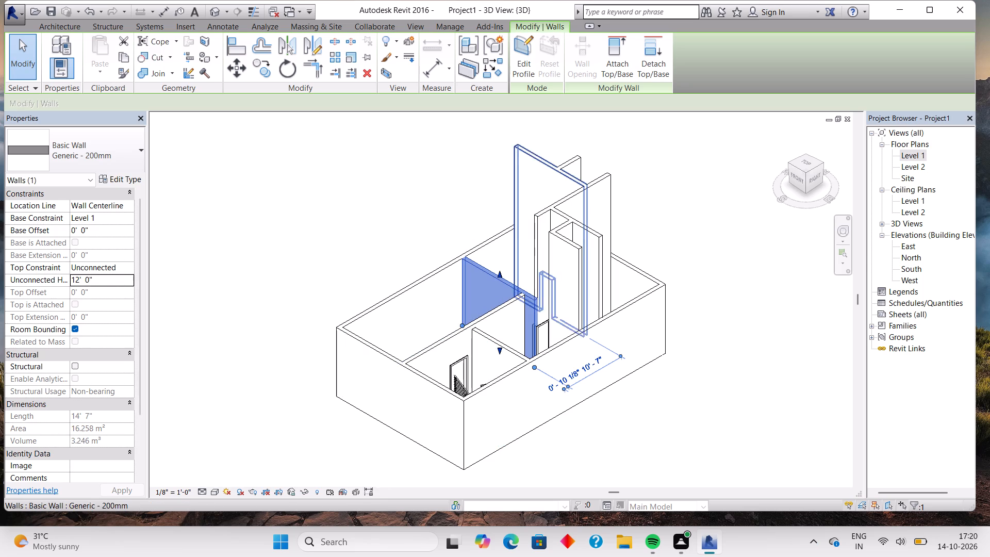
# Delete the 6 ft 0 1/16 in cross partition of the small room along the building's right-hand exterior wall.
pyautogui.click(569, 249)
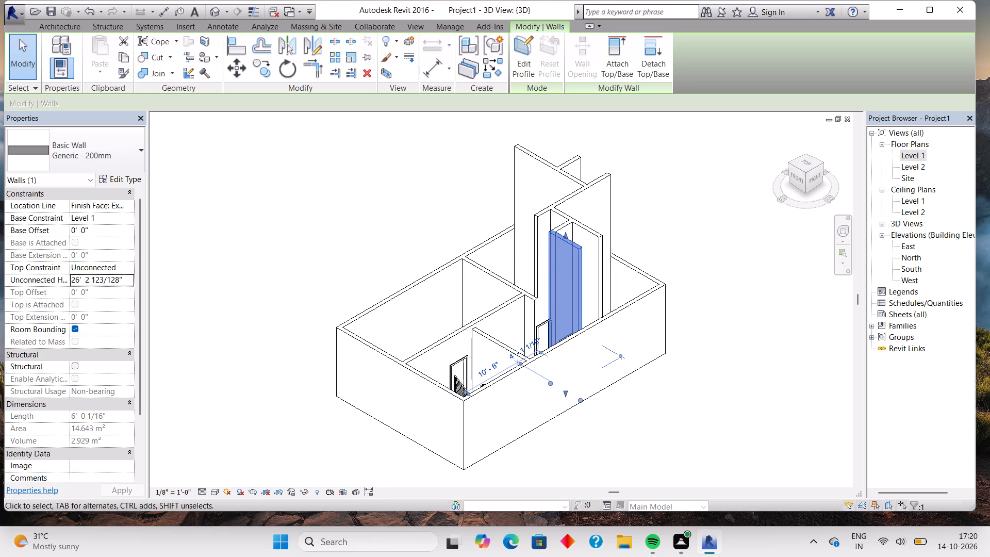
pyautogui.click(120, 277)
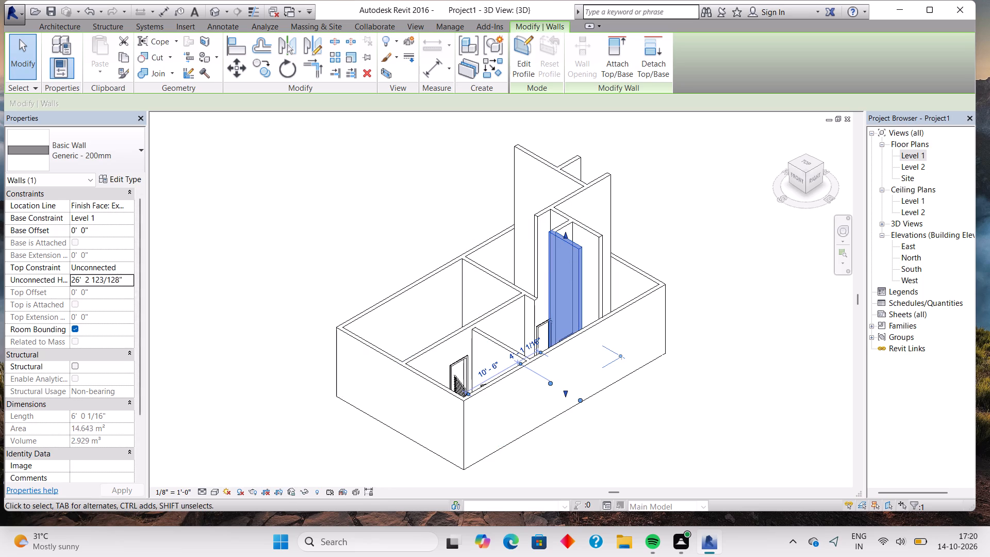
pyautogui.press('BackSpace')
pyautogui.press('BackSpace')
pyautogui.press('BackSpace')
pyautogui.press('BackSpace')
pyautogui.press('BackSpace')
pyautogui.press('BackSpace')
pyautogui.press('BackSpace')
pyautogui.press('BackSpace')
pyautogui.press('BackSpace')
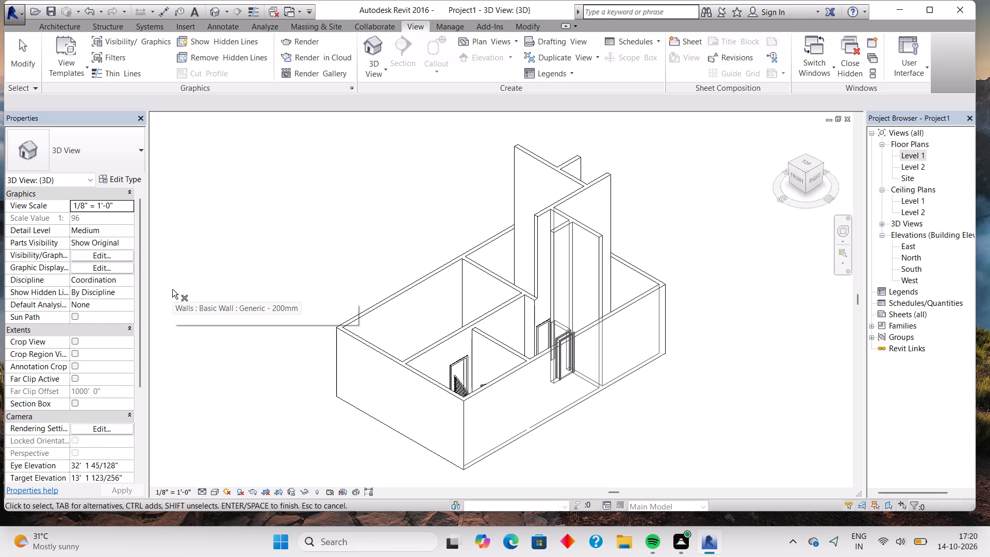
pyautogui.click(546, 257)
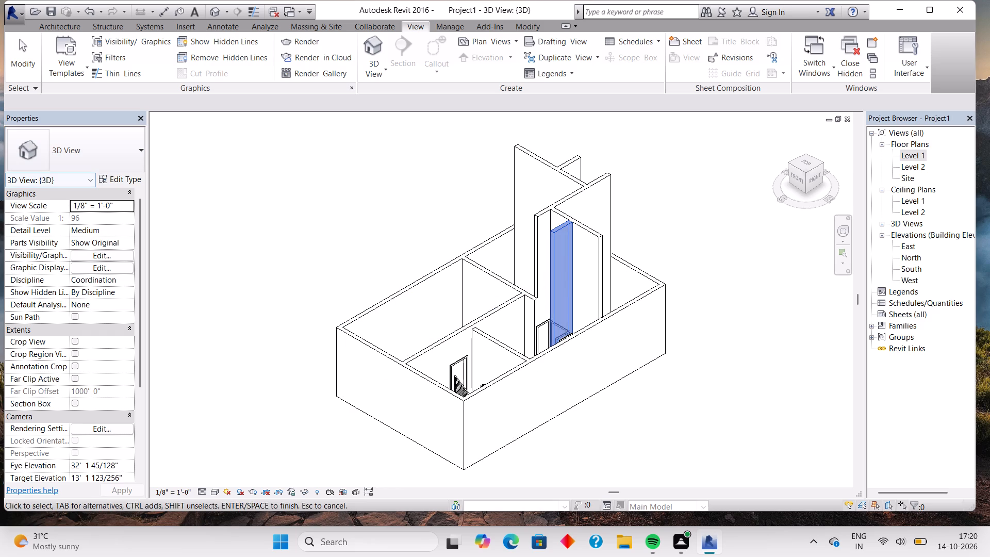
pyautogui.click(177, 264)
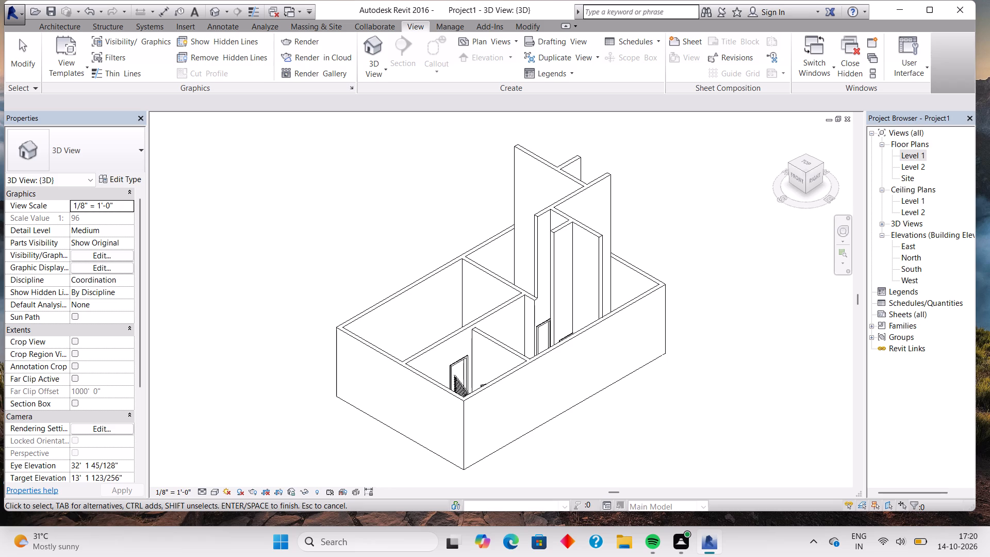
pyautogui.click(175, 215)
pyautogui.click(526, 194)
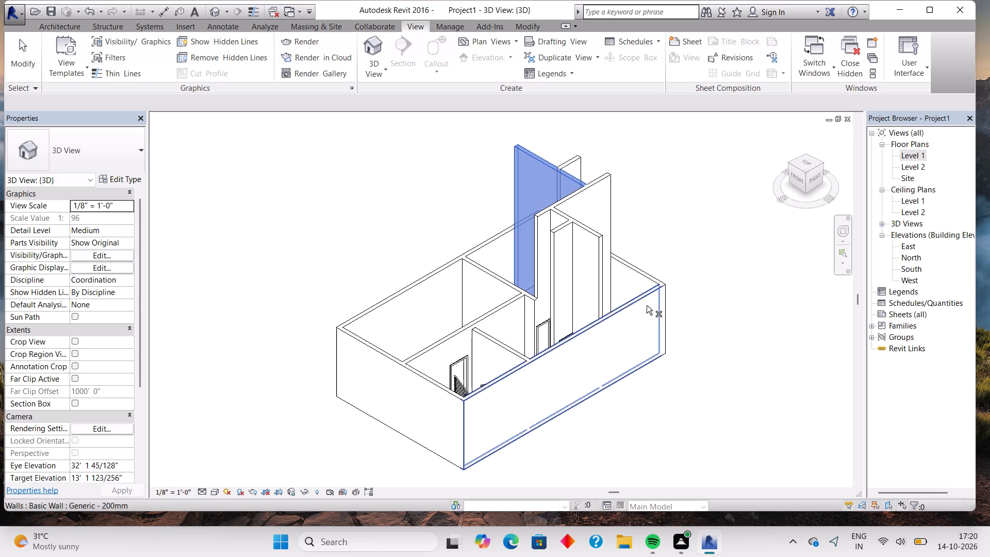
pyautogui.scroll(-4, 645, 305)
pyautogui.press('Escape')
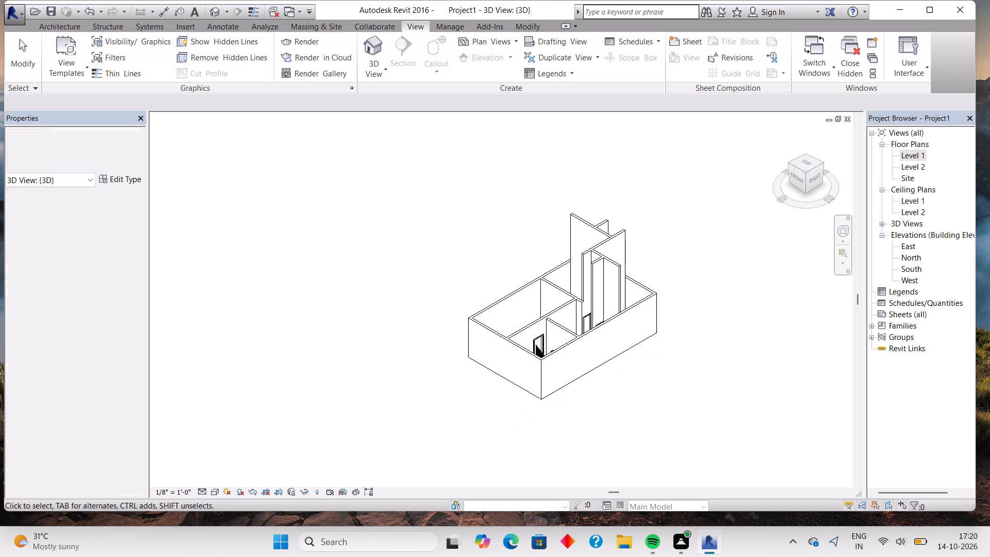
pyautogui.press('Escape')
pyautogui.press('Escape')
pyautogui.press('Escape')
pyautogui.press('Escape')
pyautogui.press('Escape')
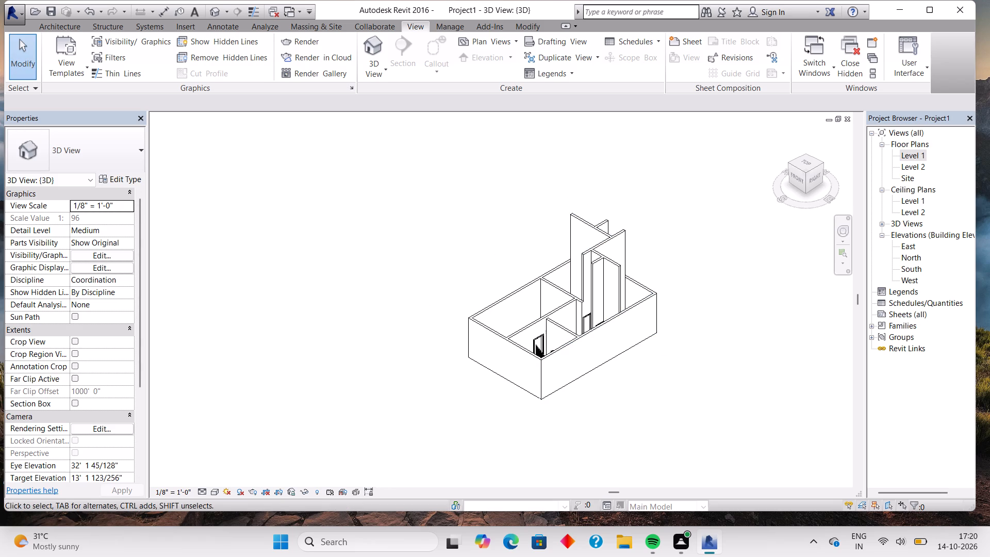
# Set the unconnected height of the remaining tall 14 ft 7 in cross partition, toward the rear of the building, to 12 ft.
pyautogui.click(576, 253)
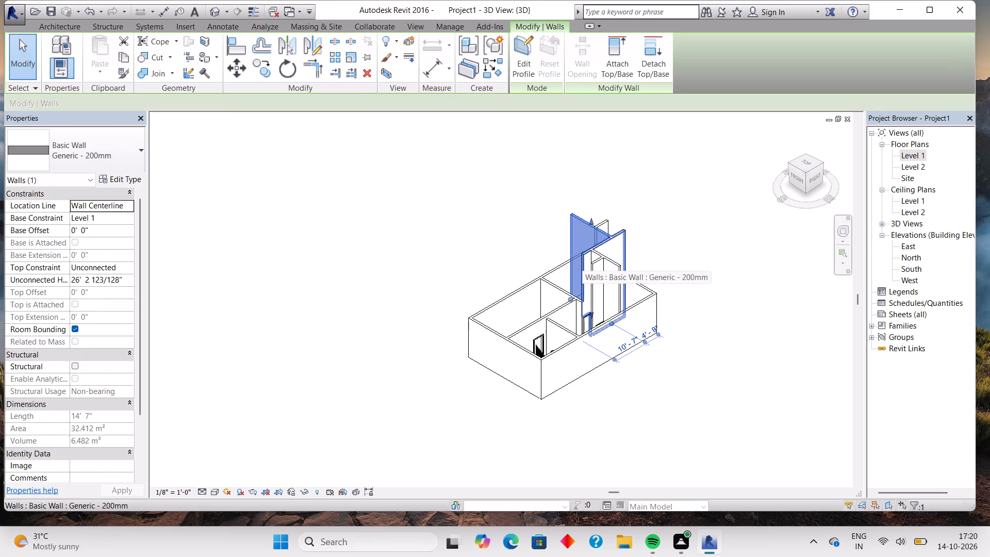
pyautogui.click(115, 277)
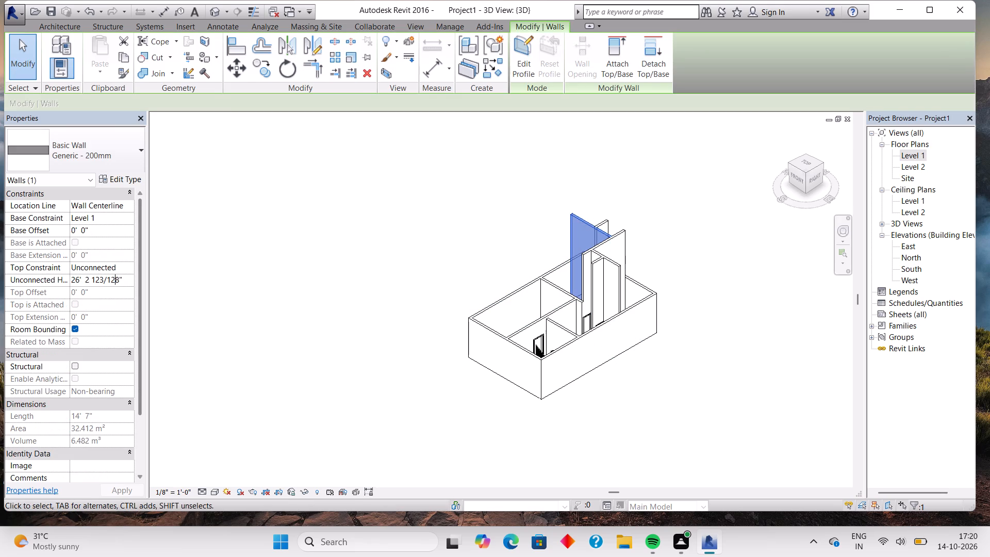
pyautogui.click(128, 281)
pyautogui.press('BackSpace')
pyautogui.press('BackSpace')
pyautogui.press('BackSpace')
pyautogui.press('BackSpace')
pyautogui.press('BackSpace')
pyautogui.press('BackSpace')
pyautogui.press('BackSpace')
pyautogui.press('BackSpace')
pyautogui.press('BackSpace')
pyautogui.press('BackSpace')
pyautogui.press('BackSpace')
pyautogui.press('BackSpace')
pyautogui.press('BackSpace')
pyautogui.press('BackSpace')
pyautogui.press('BackSpace')
pyautogui.press('BackSpace')
pyautogui.press('BackSpace')
pyautogui.press('BackSpace')
pyautogui.press('BackSpace')
pyautogui.press('BackSpace')
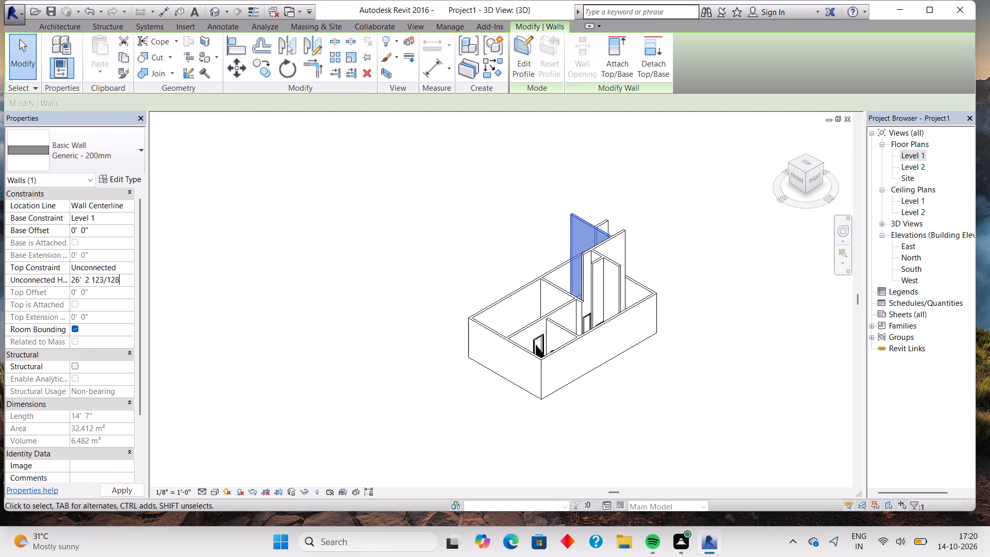
pyautogui.write('12')
pyautogui.press('Return')
pyautogui.press('Return')
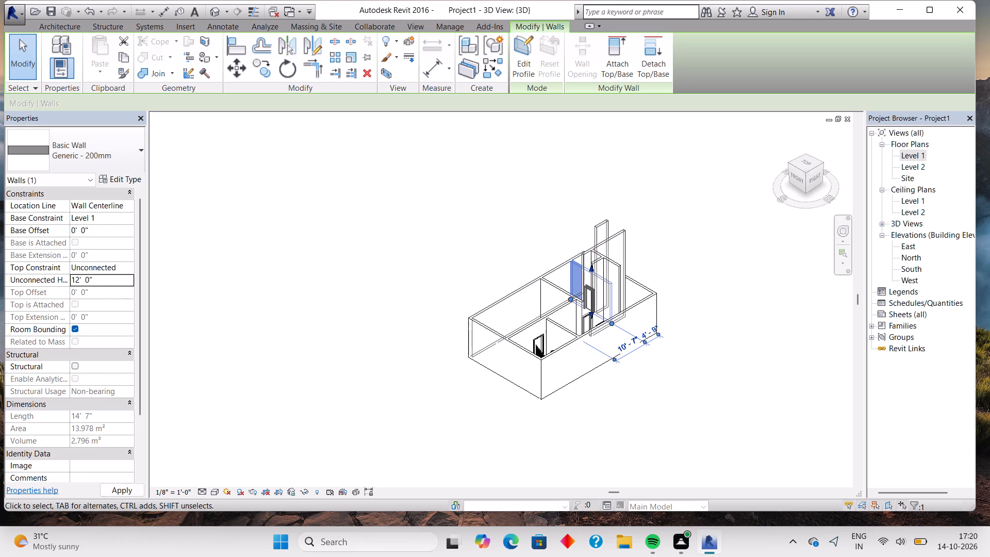
# Set the unconnected height of the short 4 ft 1 1/16 in lengthwise partition in the small room to 12 ft.
pyautogui.scroll(2, 534, 324)
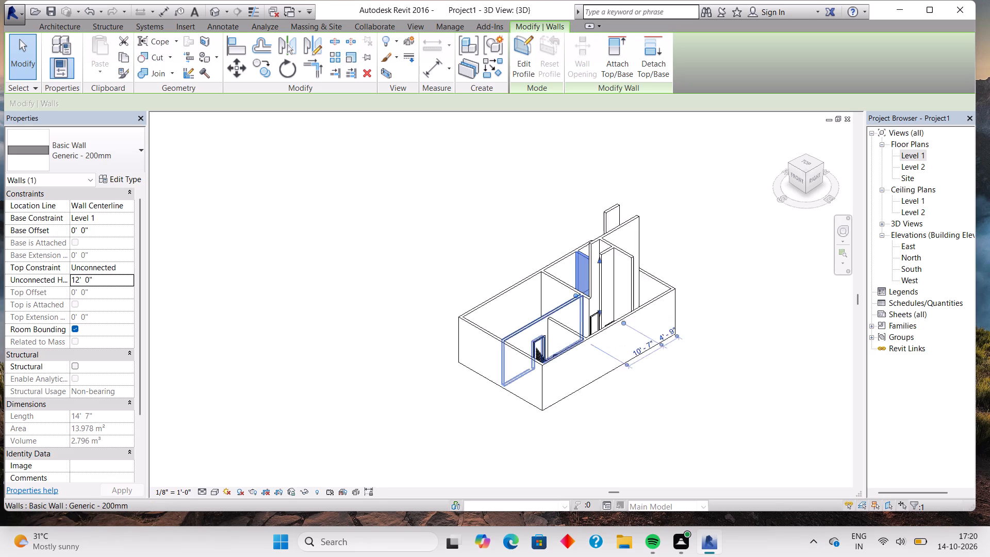
pyautogui.scroll(11, 534, 324)
pyautogui.scroll(-4, 535, 312)
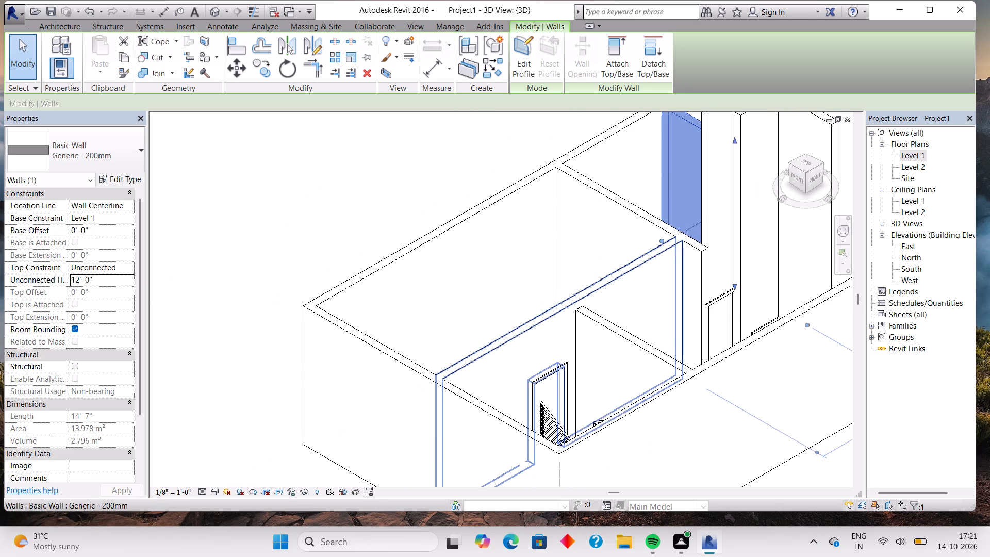
pyautogui.scroll(-2, 535, 313)
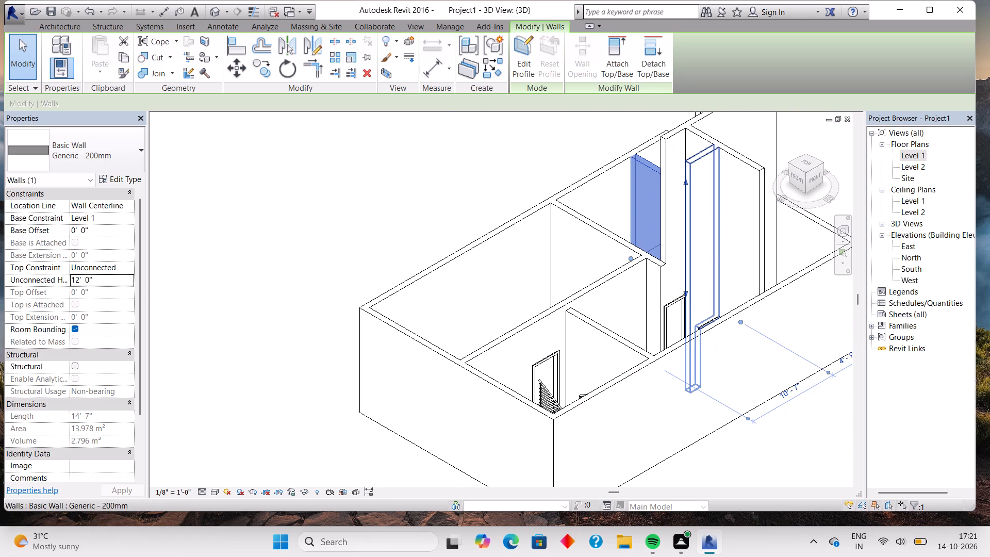
pyautogui.click(703, 228)
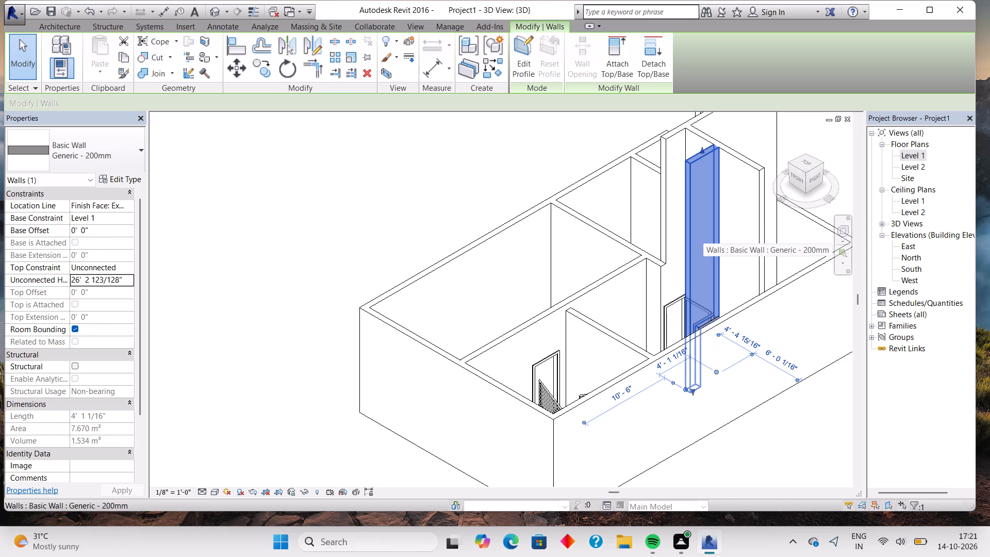
pyautogui.click(126, 277)
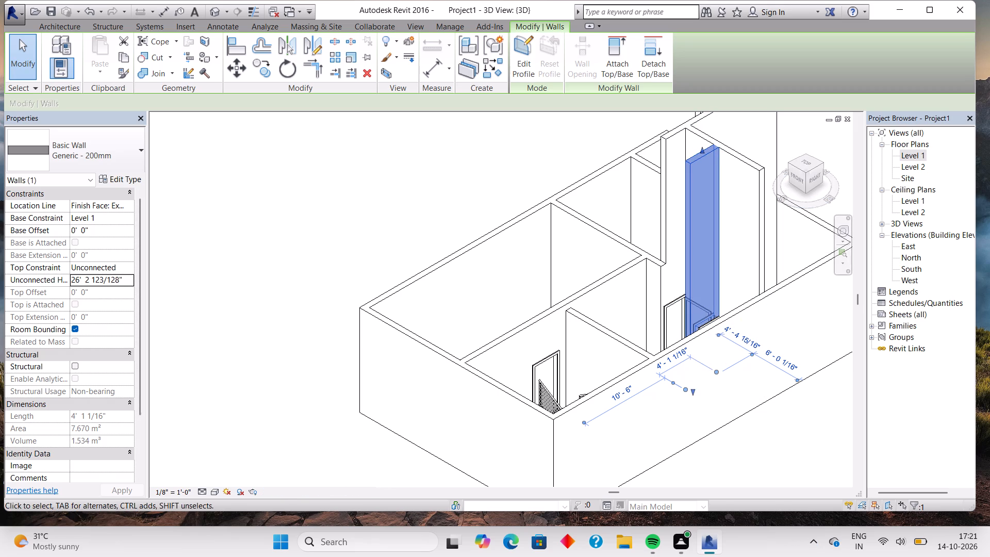
pyautogui.press('BackSpace')
pyautogui.press('BackSpace')
pyautogui.press('BackSpace')
pyautogui.press('BackSpace')
pyautogui.press('BackSpace')
pyautogui.press('BackSpace')
pyautogui.press('BackSpace')
pyautogui.press('BackSpace')
pyautogui.press('BackSpace')
pyautogui.press('BackSpace')
pyautogui.press('BackSpace')
pyautogui.press('BackSpace')
pyautogui.press('BackSpace')
pyautogui.press('BackSpace')
pyautogui.press('BackSpace')
pyautogui.press('BackSpace')
pyautogui.press('BackSpace')
pyautogui.press('BackSpace')
pyautogui.press('BackSpace')
pyautogui.press('BackSpace')
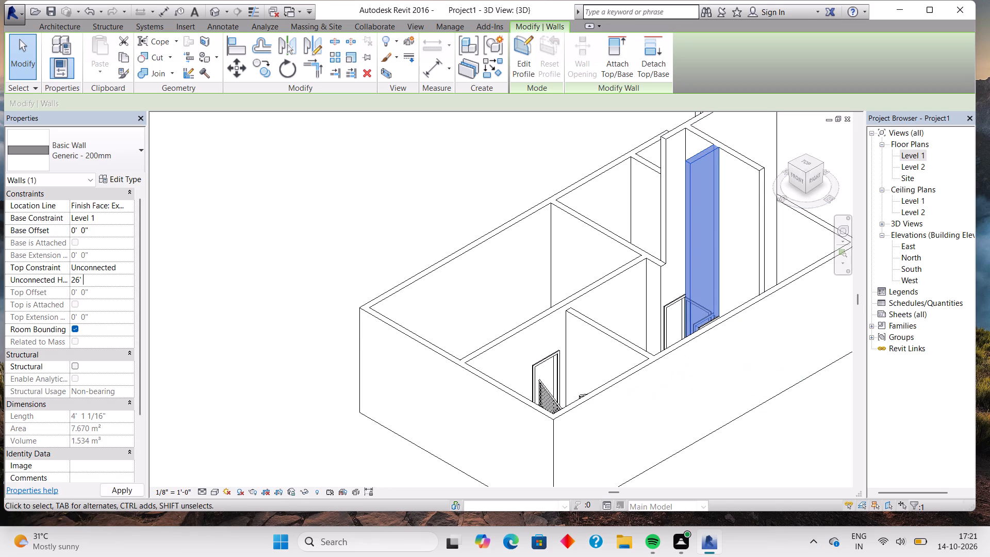
pyautogui.write('12')
pyautogui.press('Return')
pyautogui.press('Return')
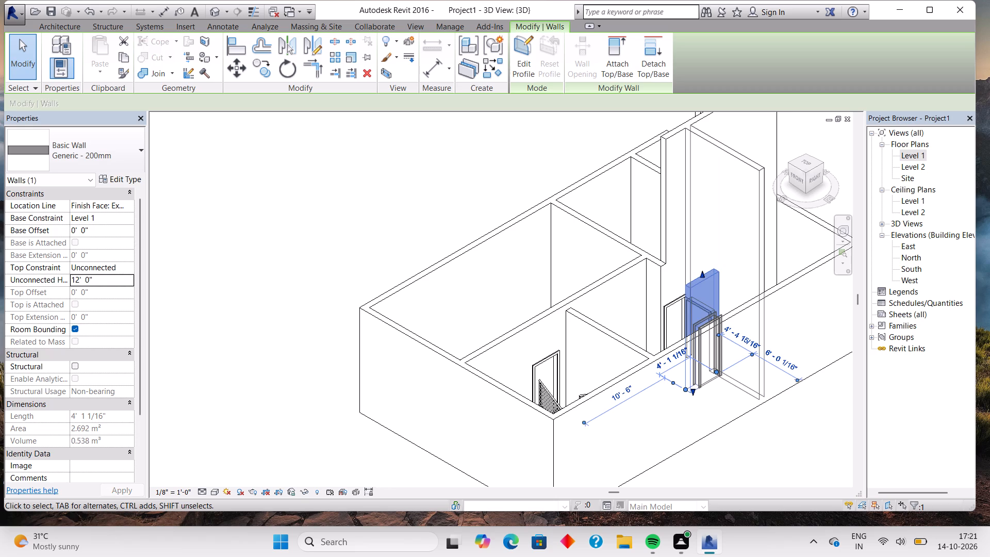
# Set the unconnected height of the 10 ft 5 in cross partition behind the small room to 12 ft.
pyautogui.click(744, 221)
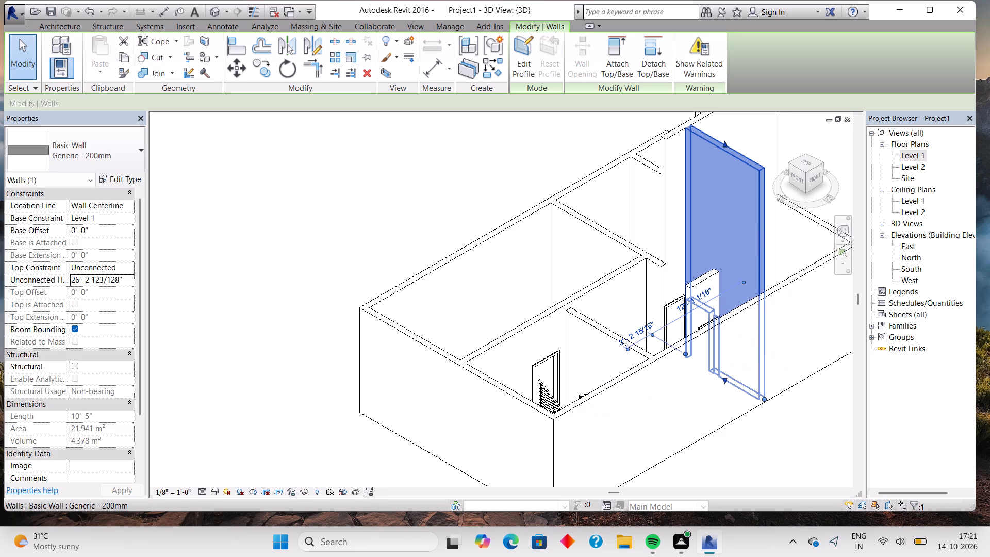
pyautogui.click(127, 278)
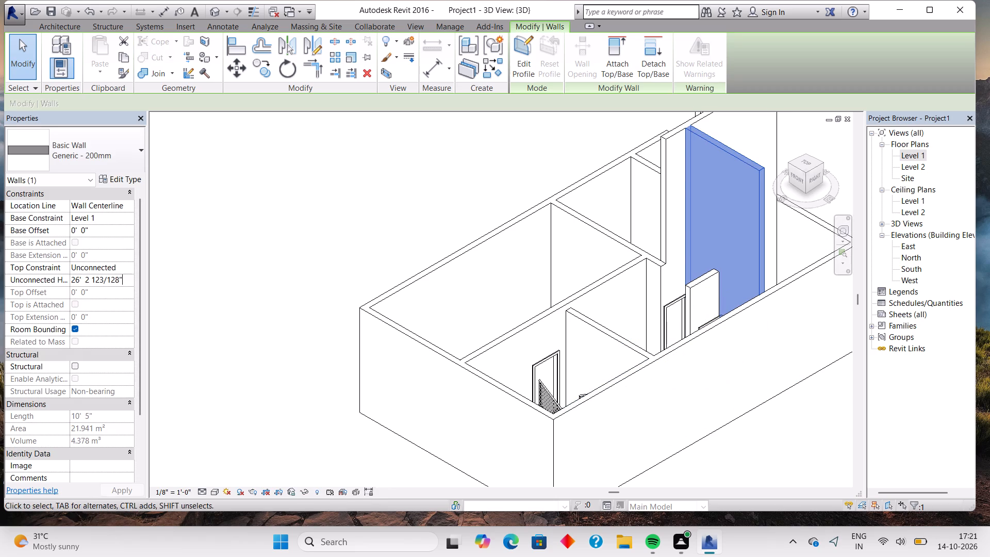
pyautogui.press('BackSpace')
pyautogui.press('BackSpace')
pyautogui.press('BackSpace')
pyautogui.press('BackSpace')
pyautogui.press('BackSpace')
pyautogui.press('BackSpace')
pyautogui.press('BackSpace')
pyautogui.press('BackSpace')
pyautogui.press('BackSpace')
pyautogui.press('BackSpace')
pyautogui.press('BackSpace')
pyautogui.press('BackSpace')
pyautogui.press('BackSpace')
pyautogui.press('BackSpace')
pyautogui.press('BackSpace')
pyautogui.press('BackSpace')
pyautogui.press('BackSpace')
pyautogui.press('BackSpace')
pyautogui.press('BackSpace')
pyautogui.press('BackSpace')
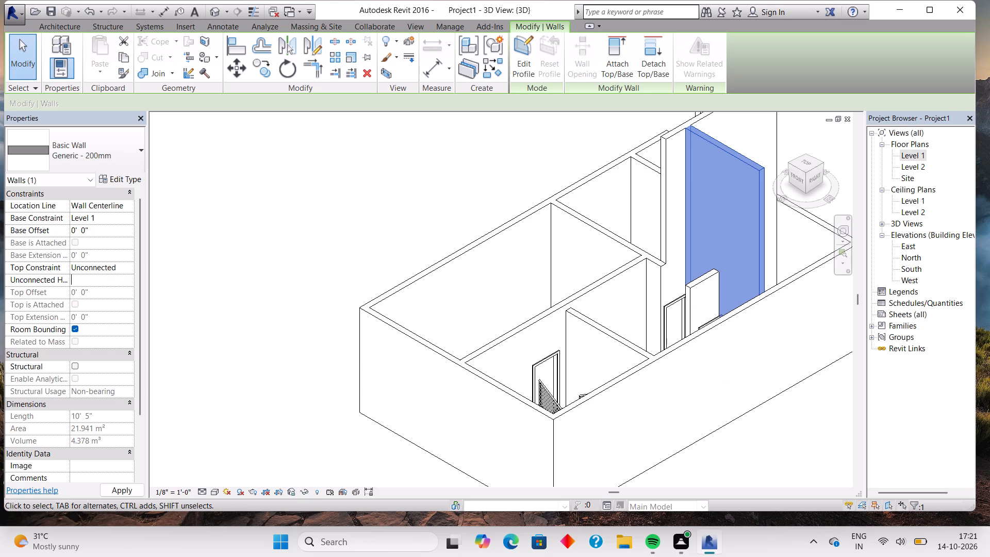
pyautogui.write('12')
pyautogui.press('Return')
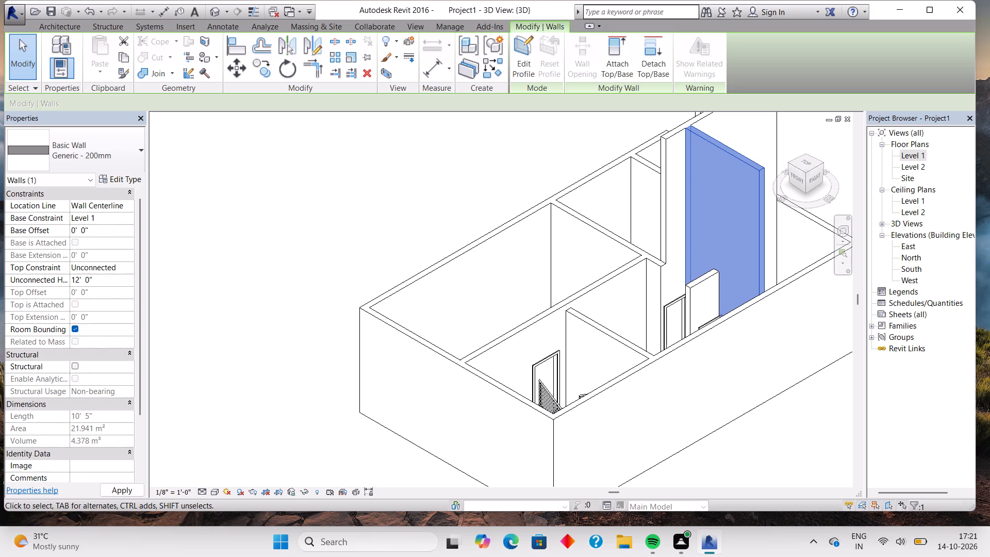
pyautogui.press('Return')
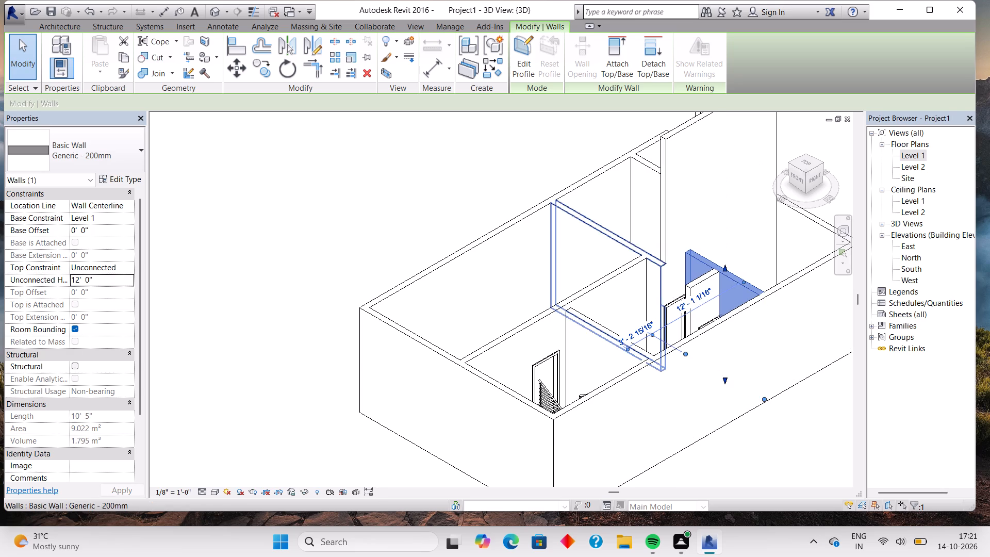
# Set the unconnected height of the 15 ft 4 in lengthwise partition in the rear half of the building to 12 ft.
pyautogui.click(673, 214)
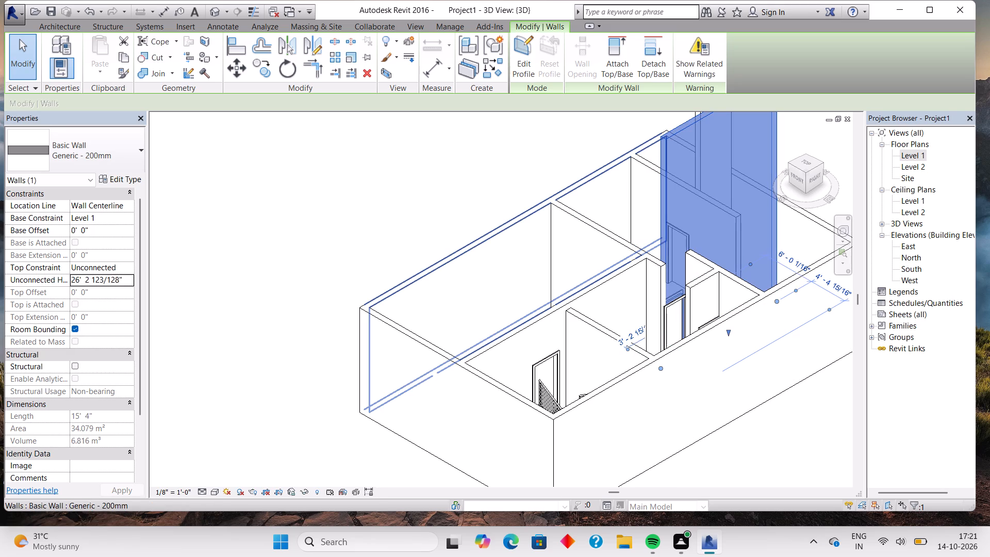
pyautogui.click(124, 277)
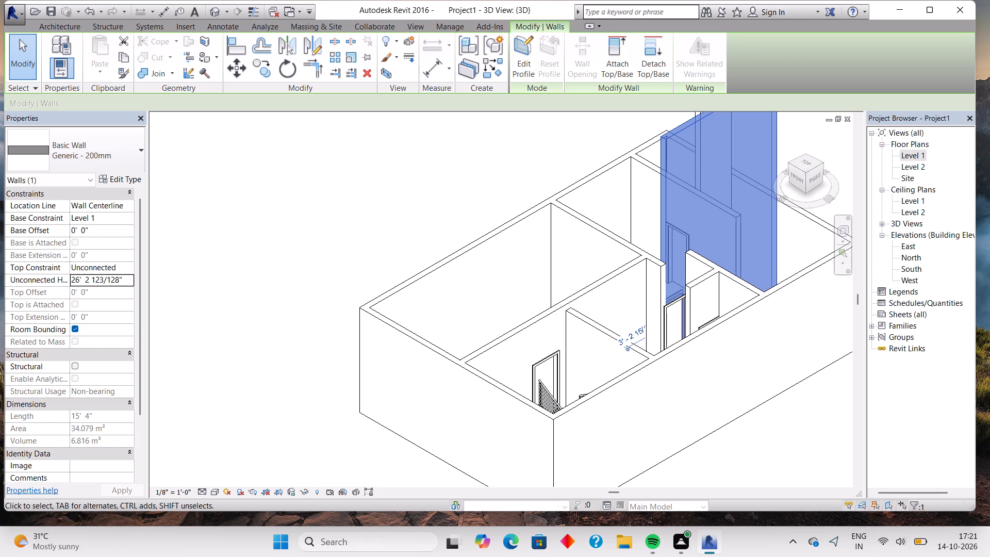
pyautogui.press('BackSpace')
pyautogui.press('BackSpace')
pyautogui.press('BackSpace')
pyautogui.press('BackSpace')
pyautogui.press('BackSpace')
pyautogui.press('BackSpace')
pyautogui.press('BackSpace')
pyautogui.press('BackSpace')
pyautogui.press('BackSpace')
pyautogui.press('BackSpace')
pyautogui.press('BackSpace')
pyautogui.press('BackSpace')
pyautogui.press('BackSpace')
pyautogui.press('BackSpace')
pyautogui.press('BackSpace')
pyautogui.press('BackSpace')
pyautogui.press('BackSpace')
pyautogui.press('BackSpace')
pyautogui.press('BackSpace')
pyautogui.press('BackSpace')
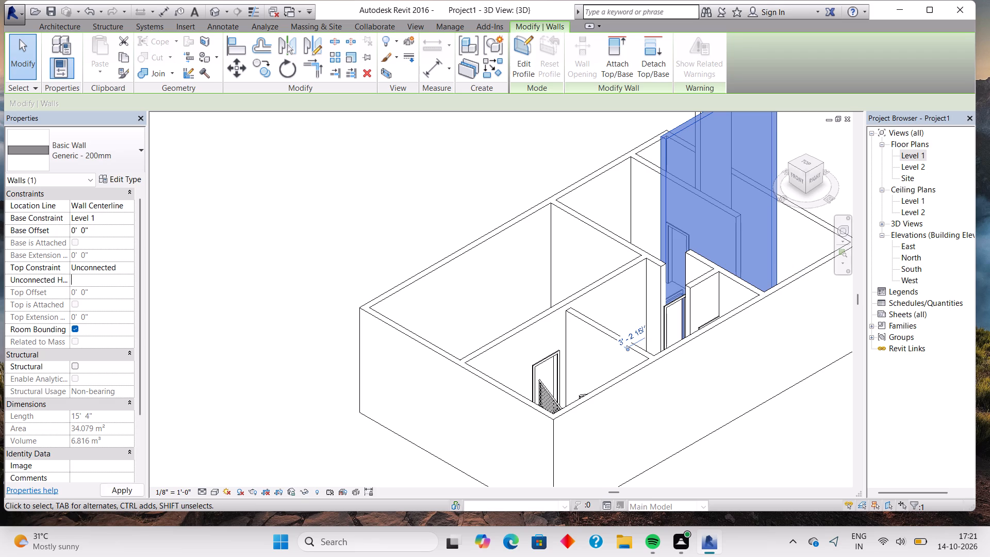
pyautogui.write('12')
pyautogui.press('Return')
pyautogui.press('Return')
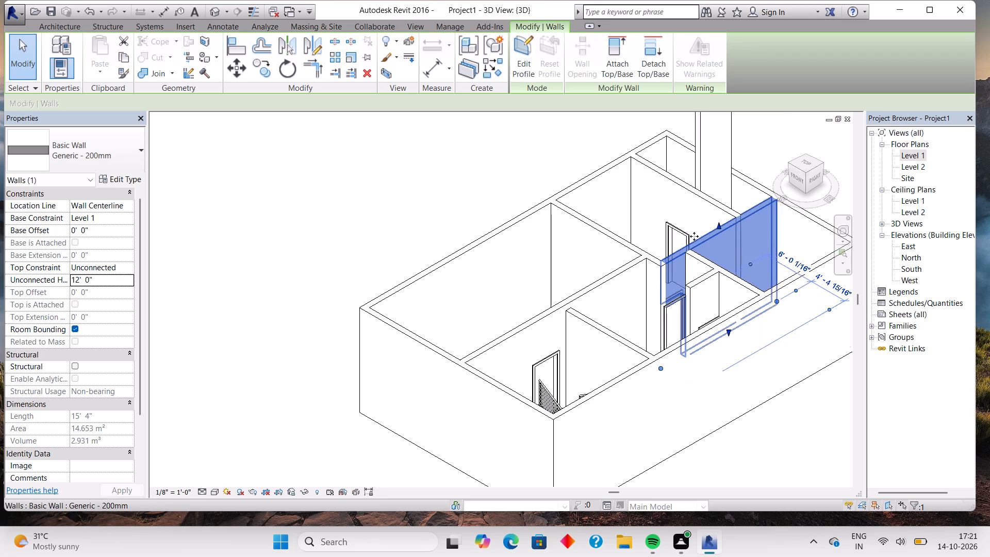
# Set the unconnected height of the 4 ft 9 in lengthwise partition near the rear exterior wall to 12 ft.
pyautogui.moveTo(694, 236); pyautogui.dragTo(581, 371, button='middle')
pyautogui.click(589, 298)
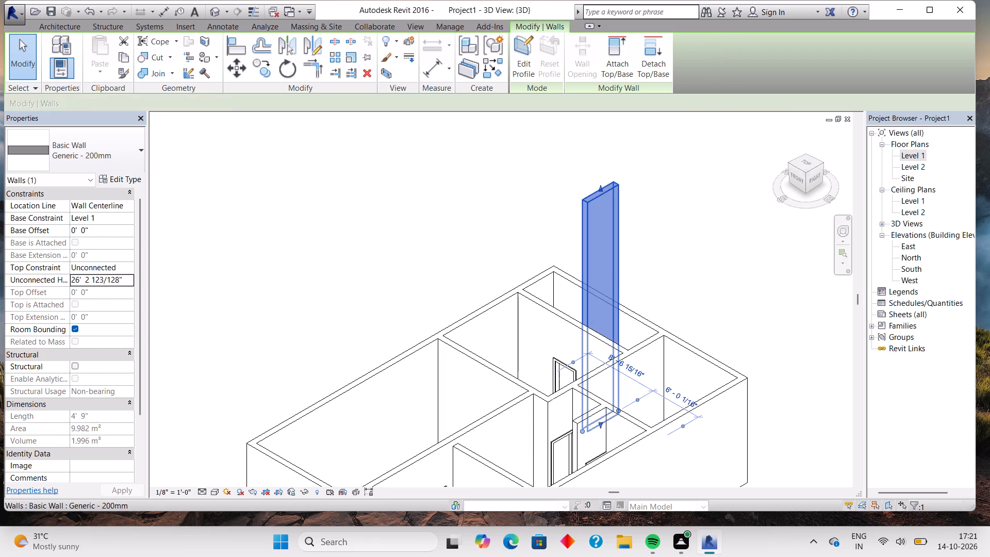
pyautogui.click(125, 279)
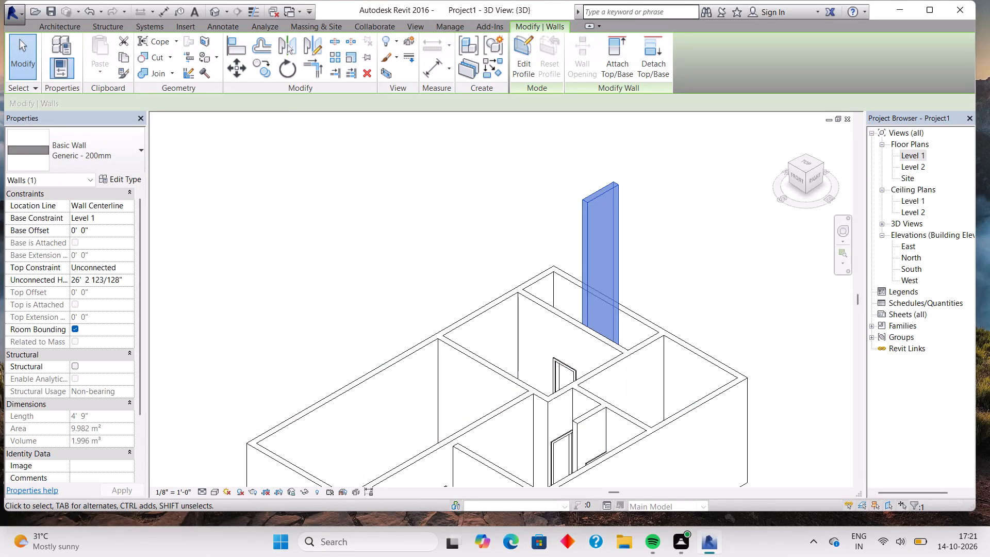
pyautogui.press('BackSpace')
pyautogui.press('BackSpace')
pyautogui.press('BackSpace')
pyautogui.press('BackSpace')
pyautogui.press('BackSpace')
pyautogui.press('BackSpace')
pyautogui.press('BackSpace')
pyautogui.press('BackSpace')
pyautogui.press('BackSpace')
pyautogui.press('BackSpace')
pyautogui.press('BackSpace')
pyautogui.press('BackSpace')
pyautogui.press('BackSpace')
pyautogui.press('BackSpace')
pyautogui.press('BackSpace')
pyautogui.press('BackSpace')
pyautogui.press('BackSpace')
pyautogui.press('BackSpace')
pyautogui.press('BackSpace')
pyautogui.press('BackSpace')
pyautogui.write('12')
pyautogui.press('Return')
pyautogui.press('Return')
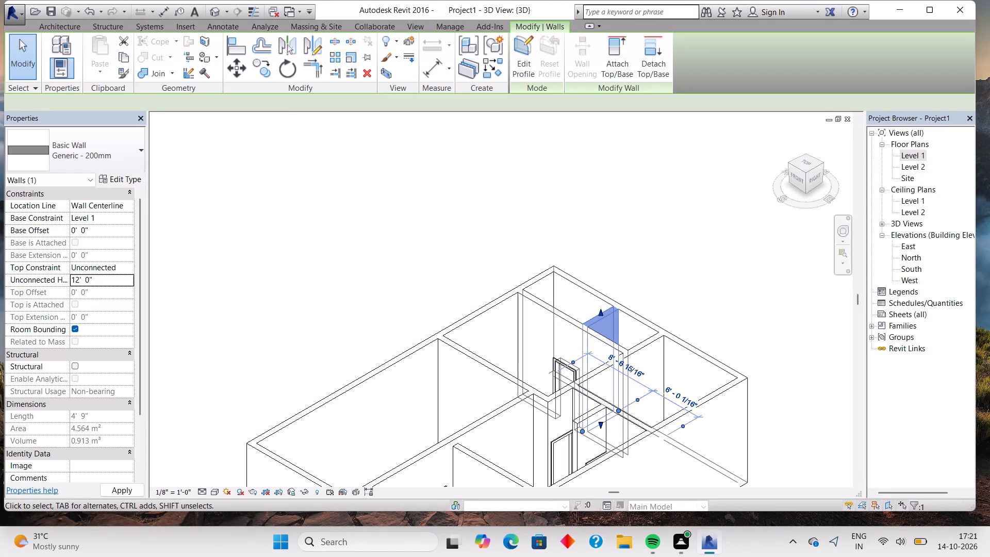
# Inspect the whole building from several sides for partitions that are not yet 12 ft high.
pyautogui.scroll(-2, 716, 244)
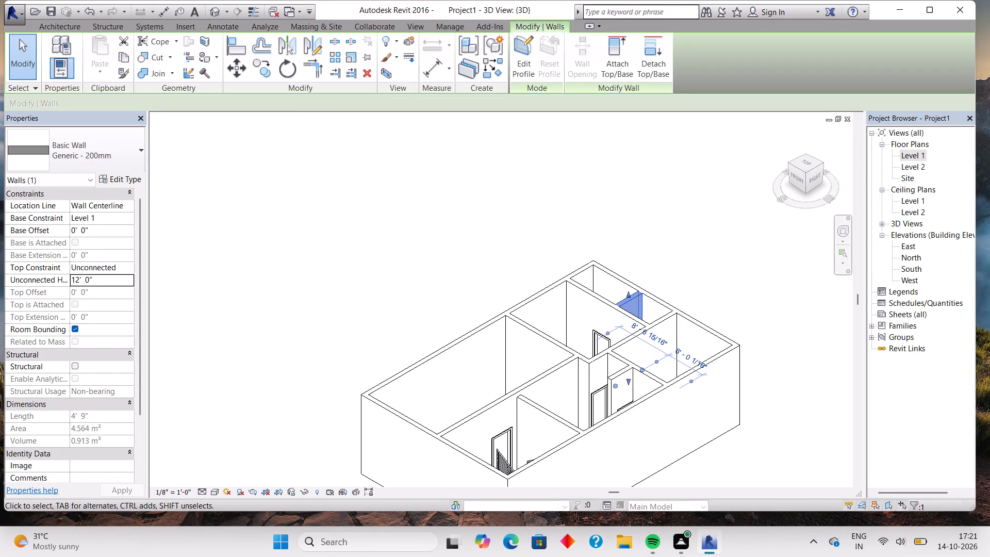
pyautogui.scroll(-2, 716, 244)
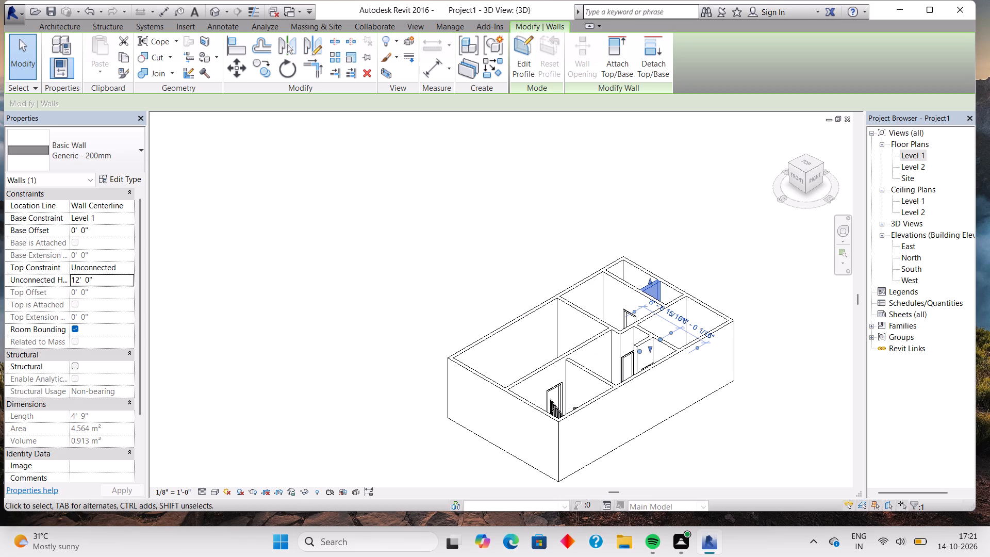
pyautogui.scroll(1, 729, 406)
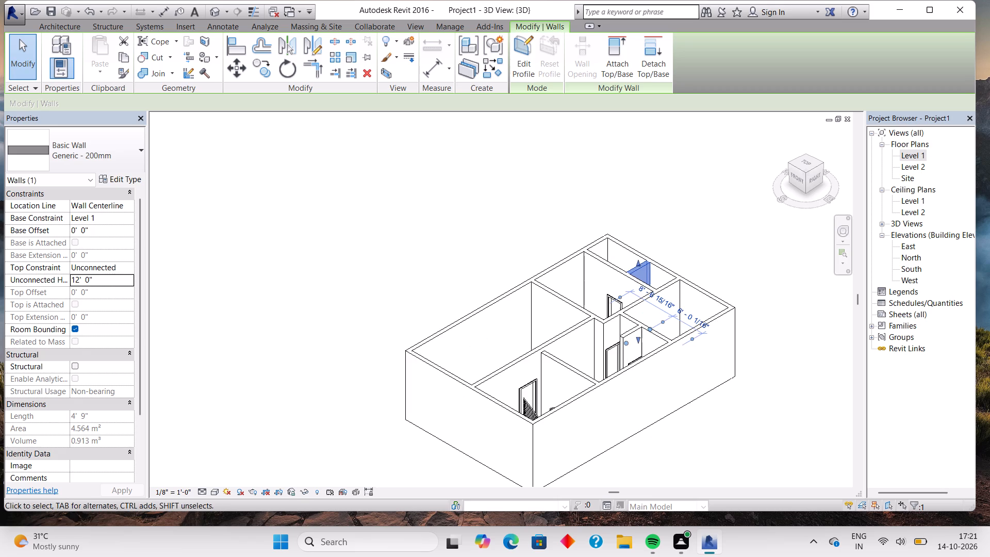
pyautogui.scroll(1, 729, 406)
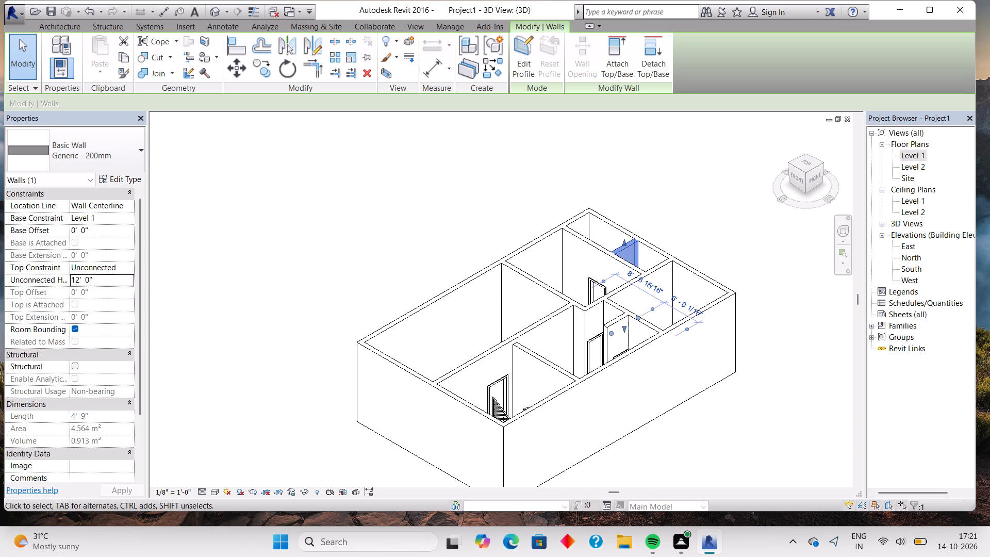
pyautogui.moveTo(740, 401); pyautogui.dragTo(789, 433, button='middle')
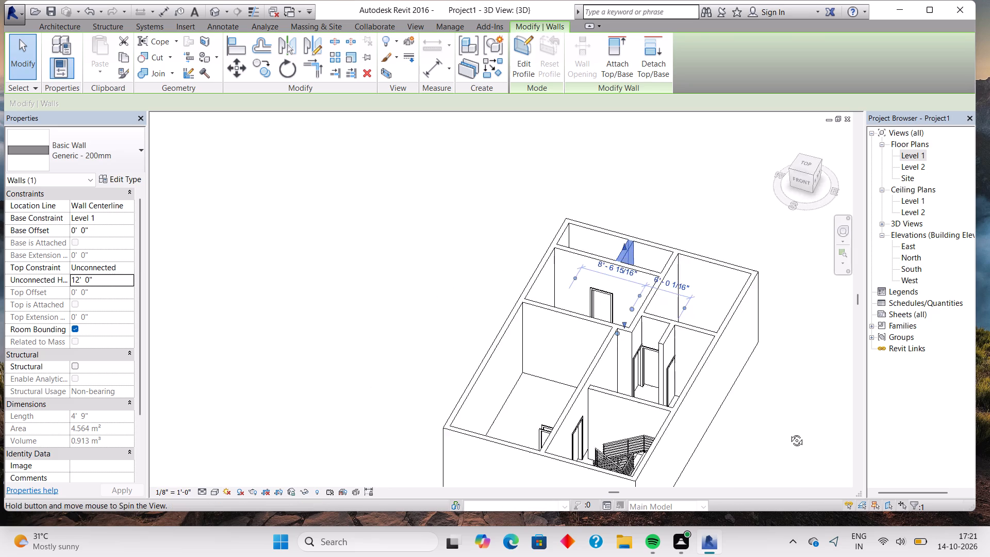
pyautogui.moveTo(789, 433); pyautogui.dragTo(850, 520, button='middle')
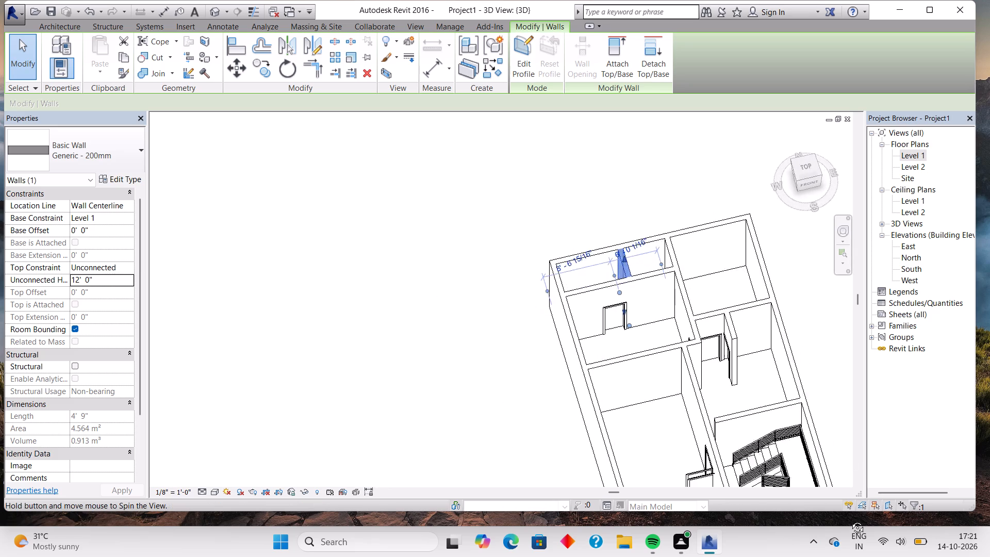
pyautogui.moveTo(850, 520); pyautogui.dragTo(534, 433, button='middle')
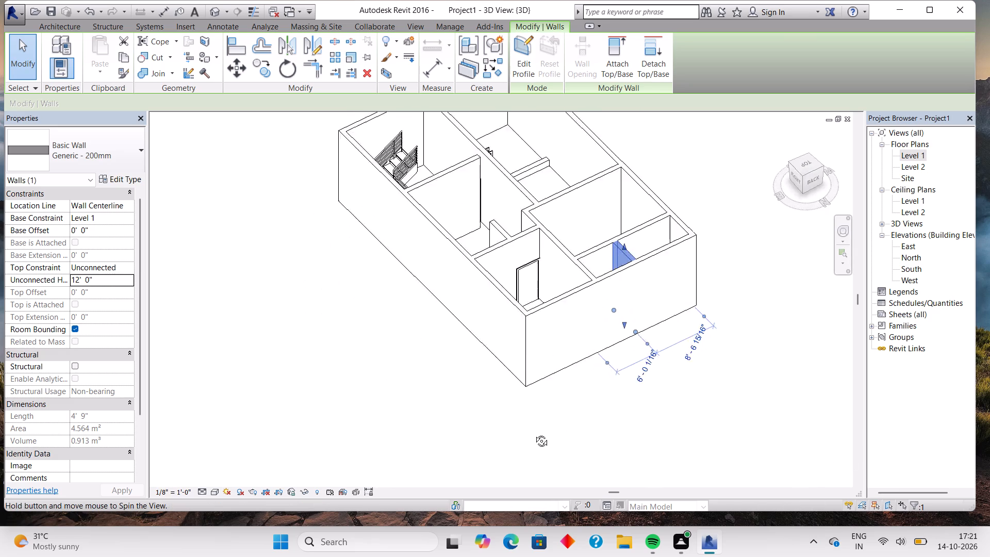
pyautogui.moveTo(534, 433); pyautogui.dragTo(679, 422, button='middle')
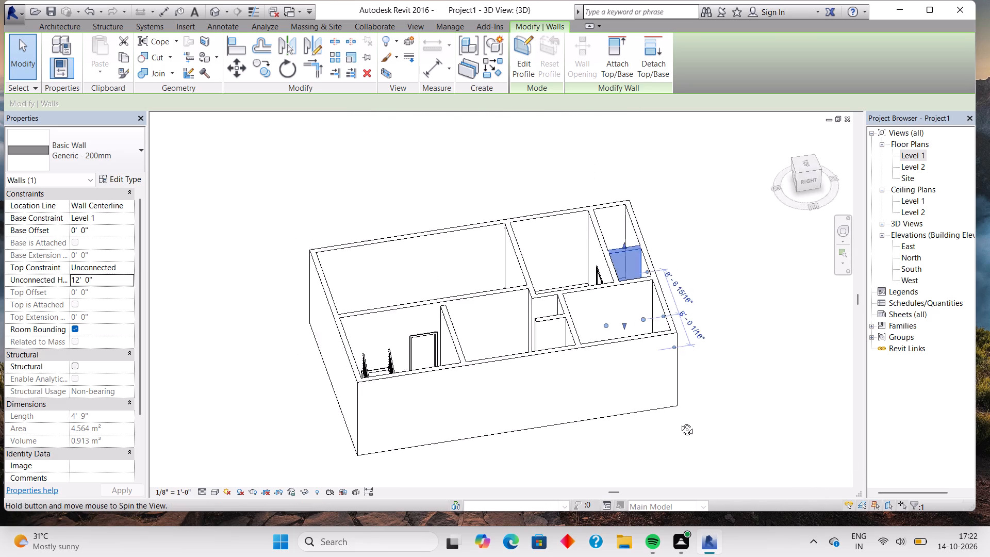
pyautogui.moveTo(679, 422); pyautogui.dragTo(767, 487, button='middle')
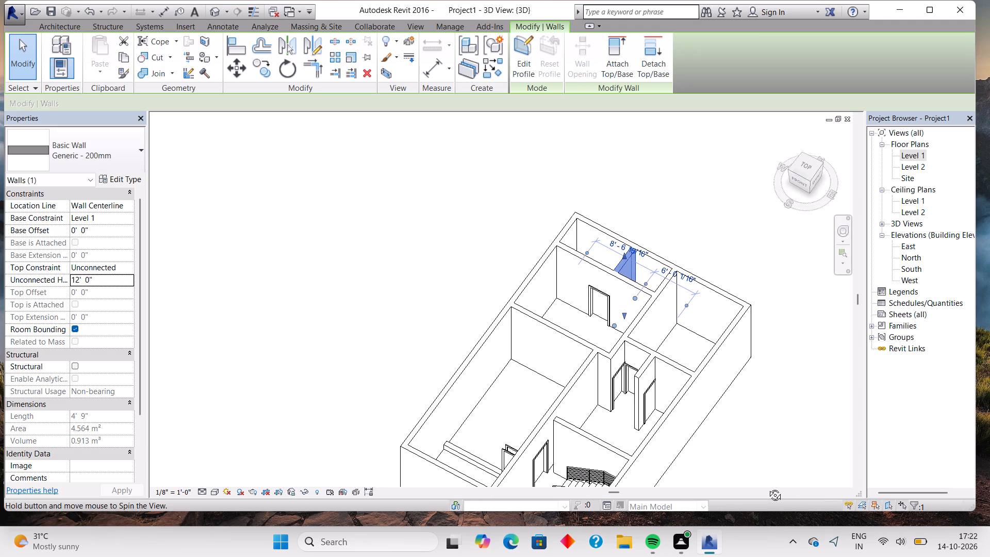
pyautogui.moveTo(767, 487); pyautogui.dragTo(862, 480, button='middle')
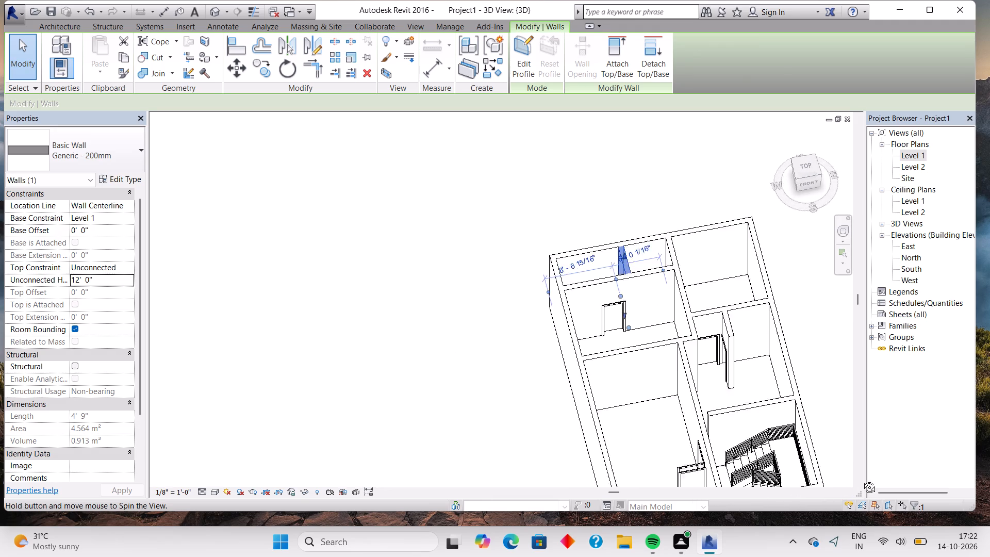
pyautogui.moveTo(862, 480); pyautogui.dragTo(949, 441, button='middle')
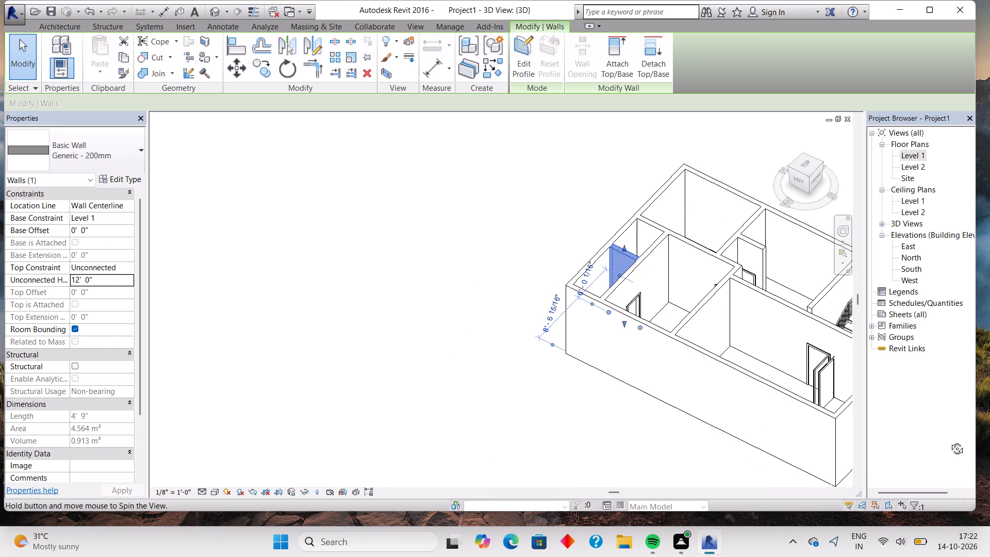
pyautogui.moveTo(949, 441); pyautogui.dragTo(907, 470, button='middle')
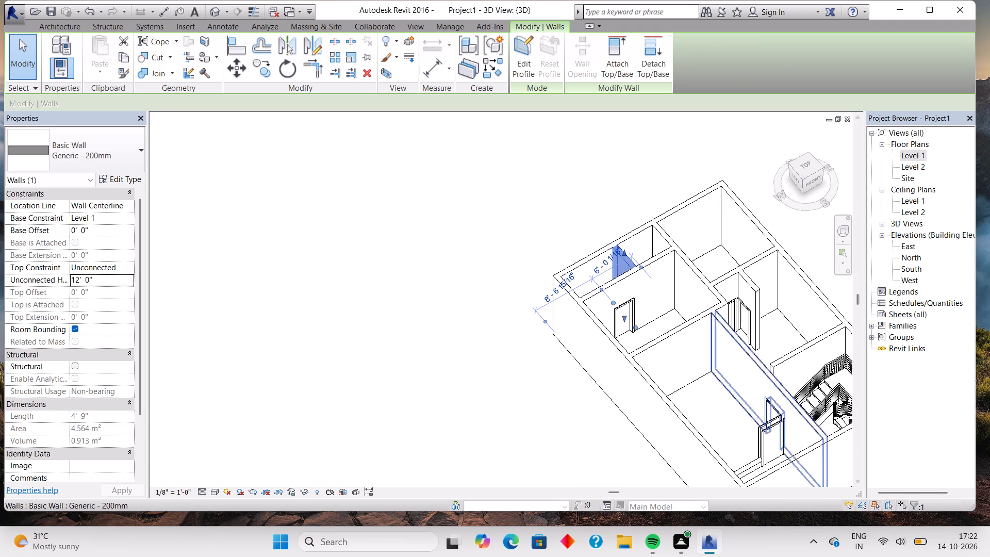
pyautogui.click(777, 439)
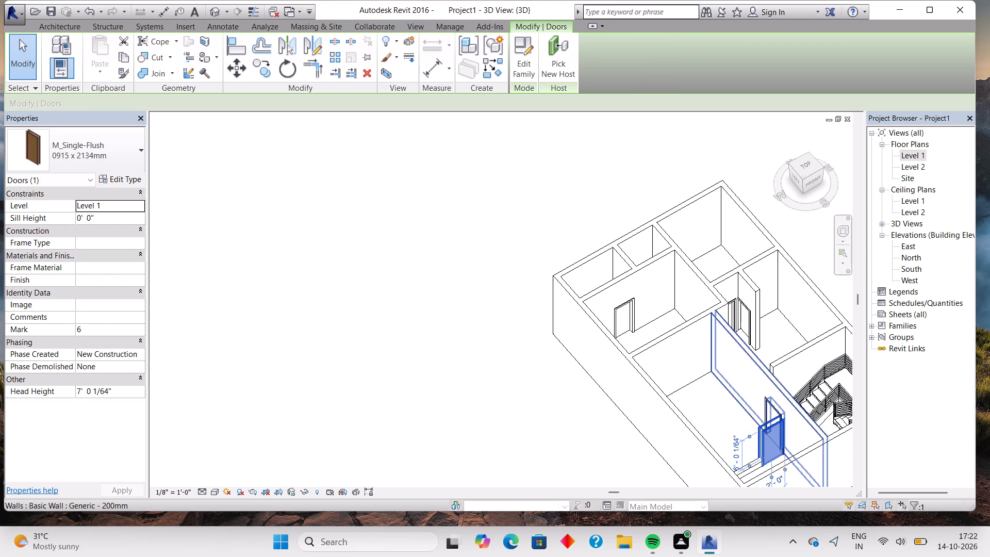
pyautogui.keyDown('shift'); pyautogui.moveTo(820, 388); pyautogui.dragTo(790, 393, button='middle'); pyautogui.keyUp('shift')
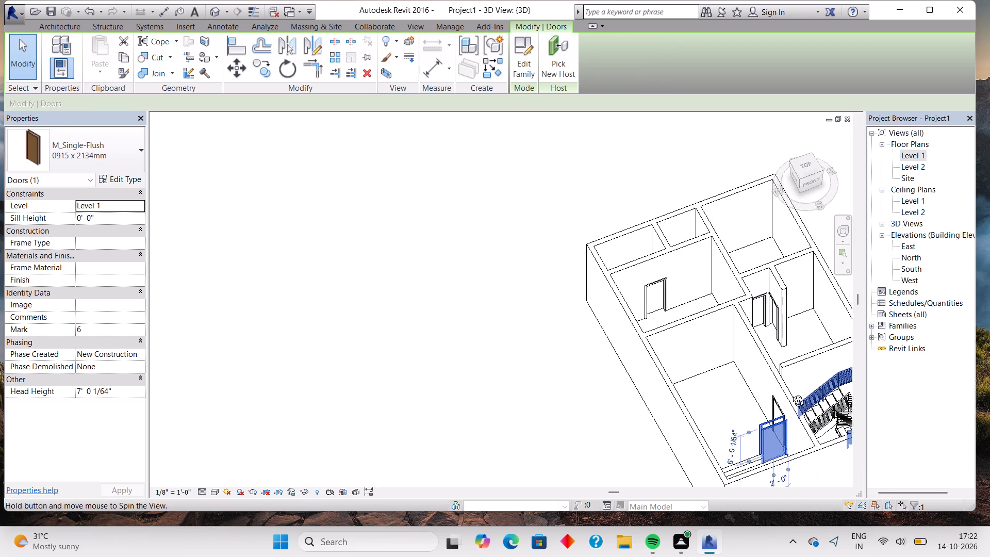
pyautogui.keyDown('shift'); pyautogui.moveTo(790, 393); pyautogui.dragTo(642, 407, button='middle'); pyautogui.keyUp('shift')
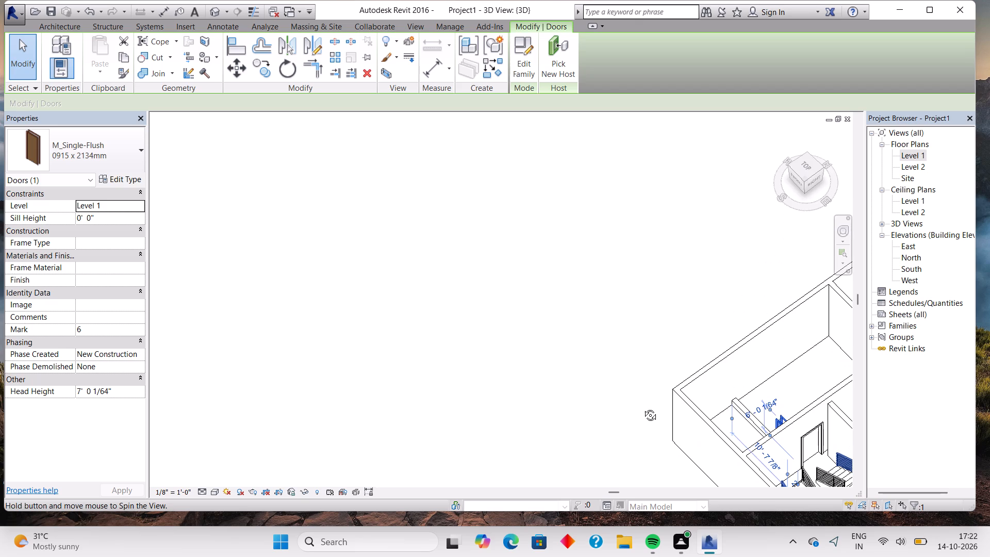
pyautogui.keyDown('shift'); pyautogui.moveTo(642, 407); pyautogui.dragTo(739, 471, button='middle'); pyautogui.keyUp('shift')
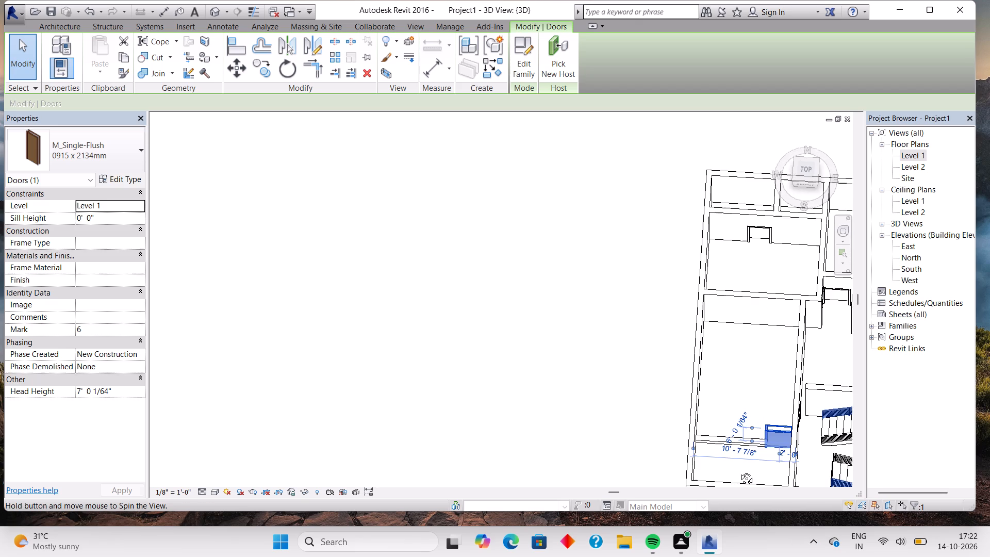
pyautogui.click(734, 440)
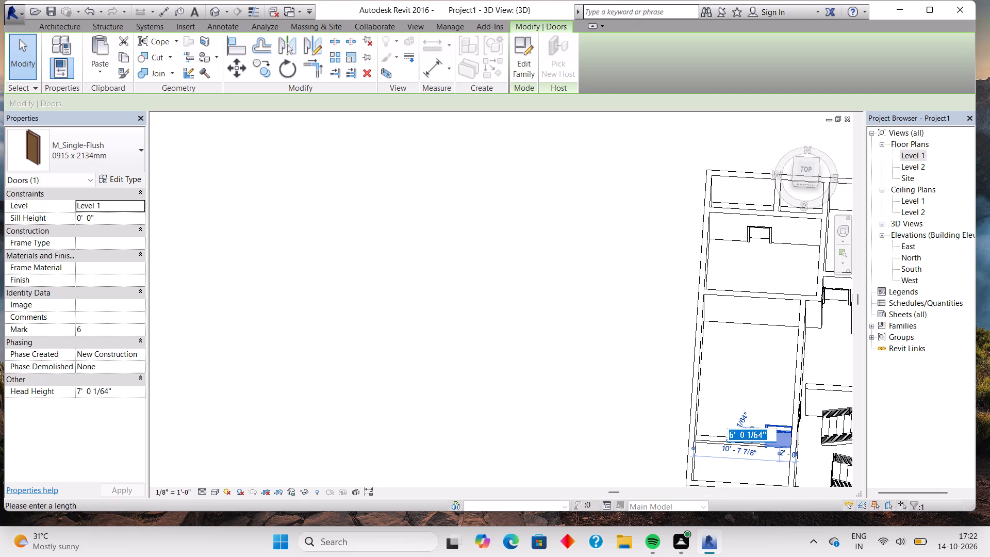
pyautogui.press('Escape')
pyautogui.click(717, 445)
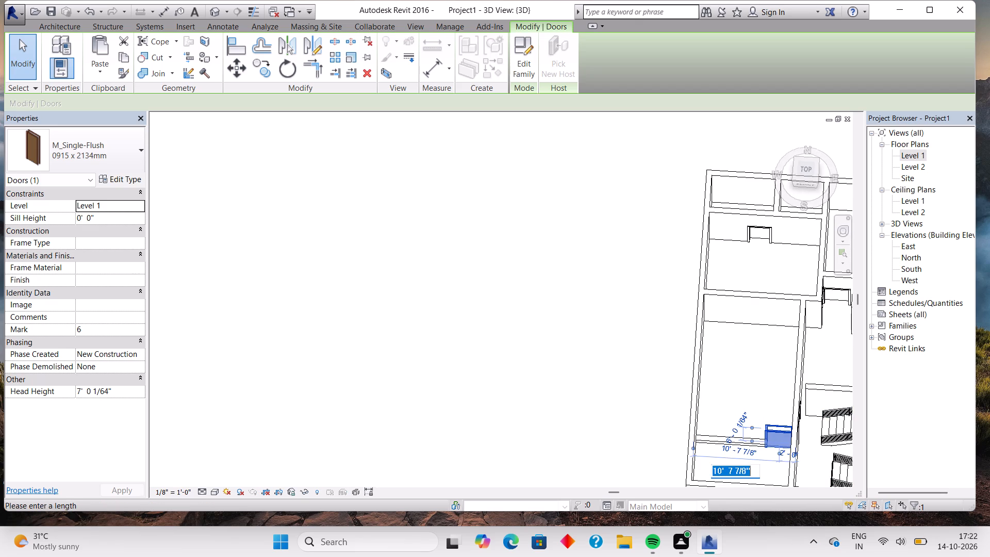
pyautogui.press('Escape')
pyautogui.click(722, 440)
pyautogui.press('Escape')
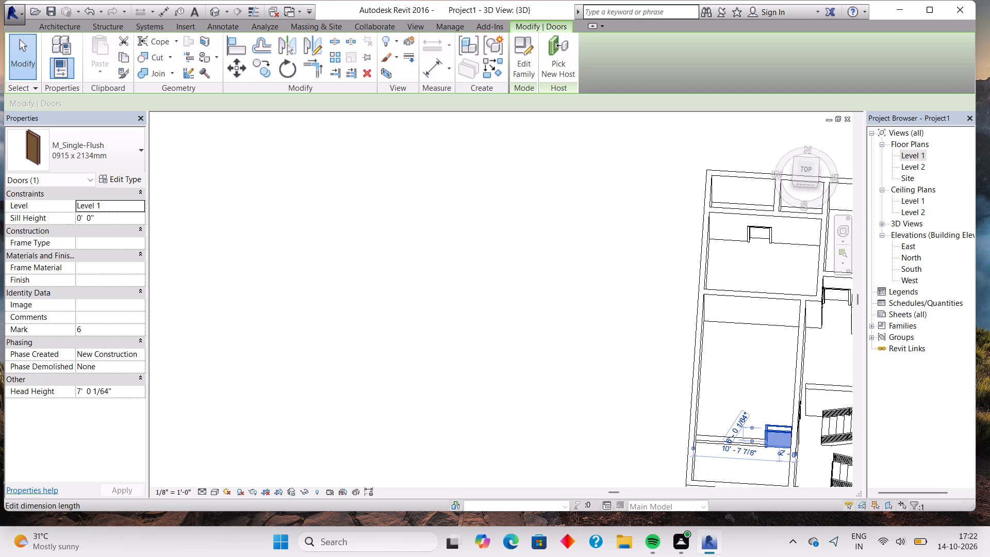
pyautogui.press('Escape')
# Set the unconnected height of the low 12 ft 7 7/8 in cross partition hosting the door at the large room's front end to 12 ft.
pyautogui.scroll(5, 734, 430)
pyautogui.click(732, 443)
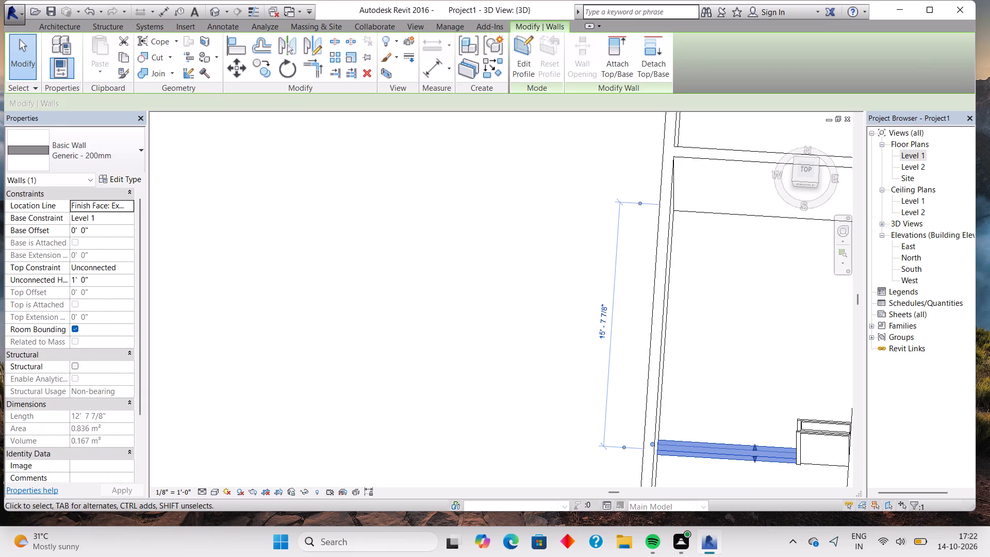
pyautogui.click(114, 279)
pyautogui.press('BackSpace')
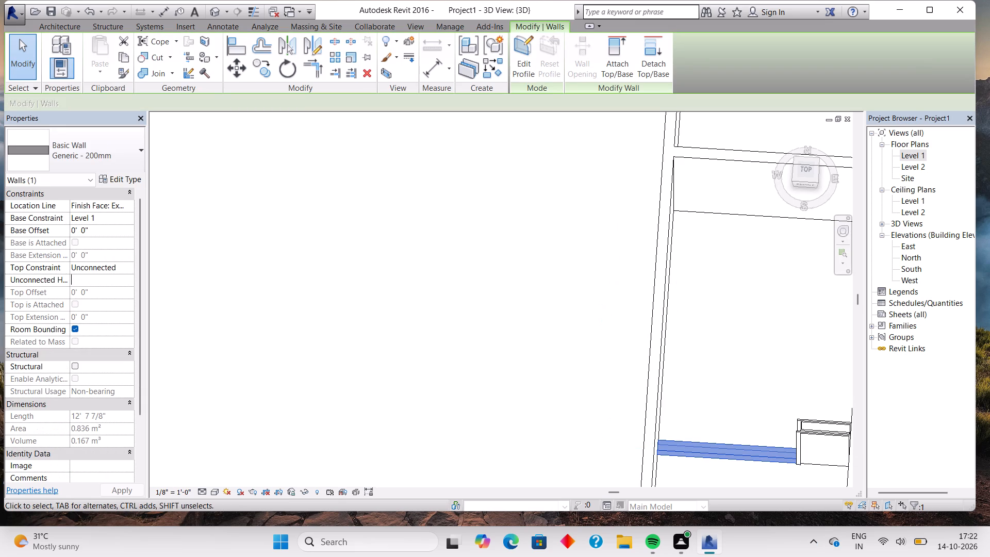
pyautogui.write('12')
pyautogui.press('.')
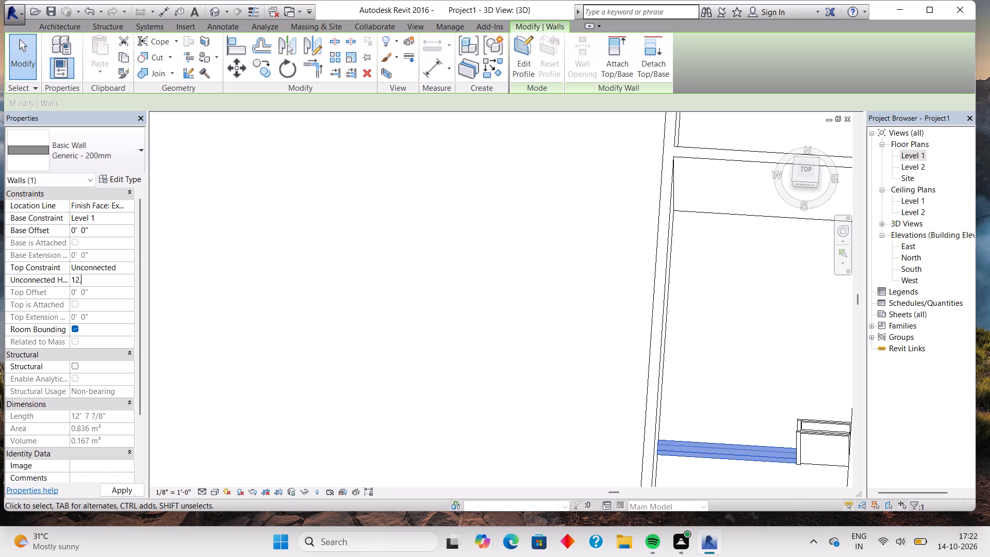
pyautogui.press('BackSpace')
pyautogui.press('Return')
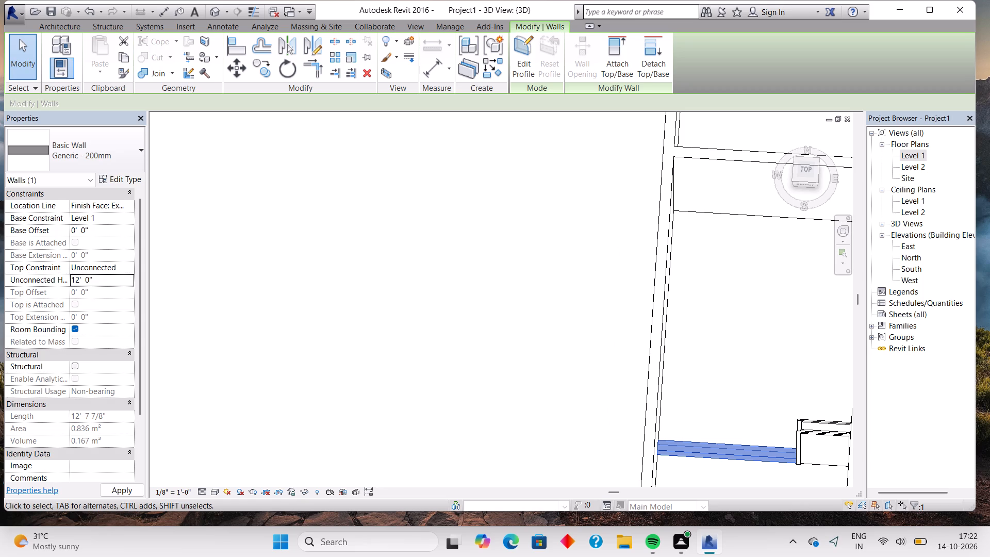
pyautogui.press('Return')
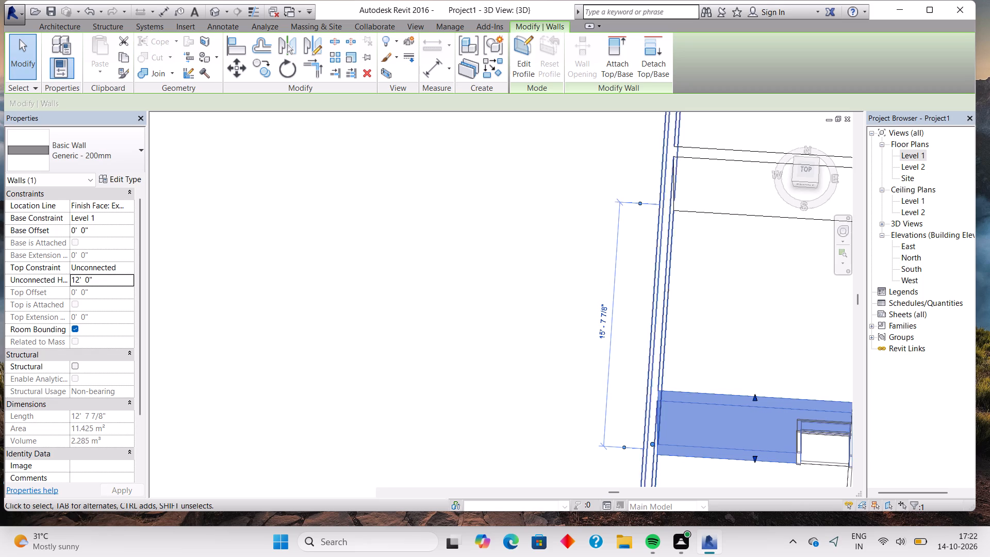
pyautogui.press('Escape')
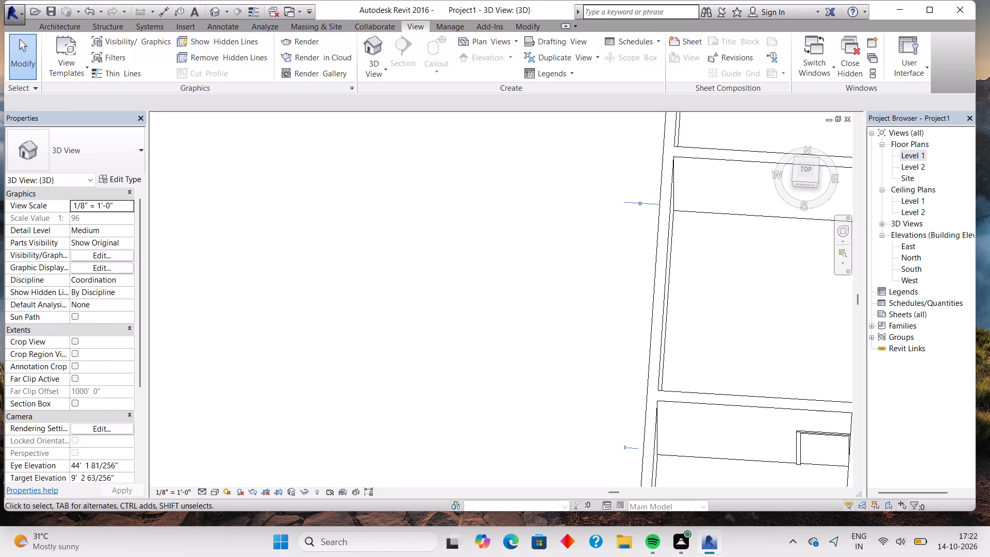
# Check the heights of the stair room's cross partition and the adjoining 24 ft 8 in lengthwise partition, and inspect the other walls.
pyautogui.keyDown('shift'); pyautogui.moveTo(784, 352); pyautogui.dragTo(882, 309, button='middle'); pyautogui.keyUp('shift')
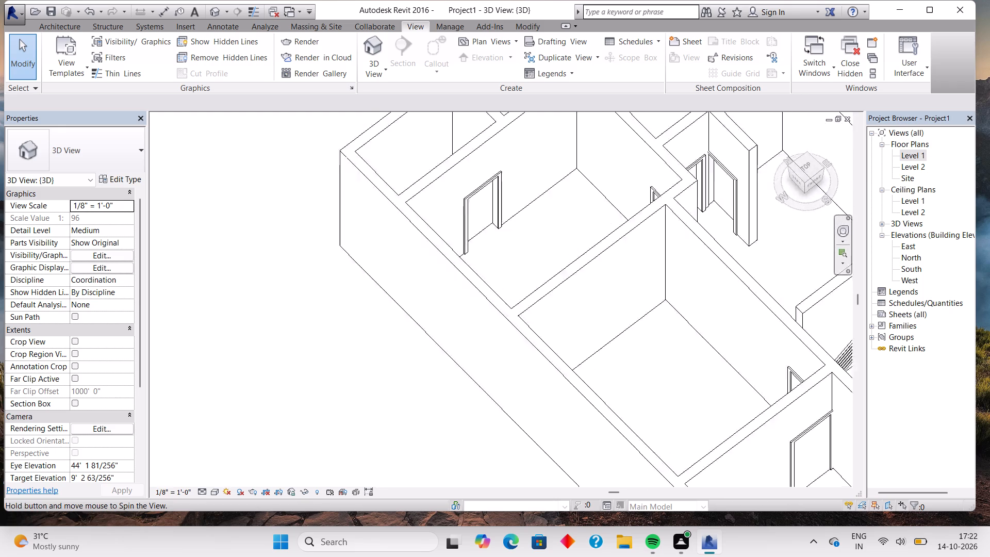
pyautogui.keyDown('shift'); pyautogui.moveTo(882, 309); pyautogui.dragTo(979, 257, button='middle'); pyautogui.keyUp('shift')
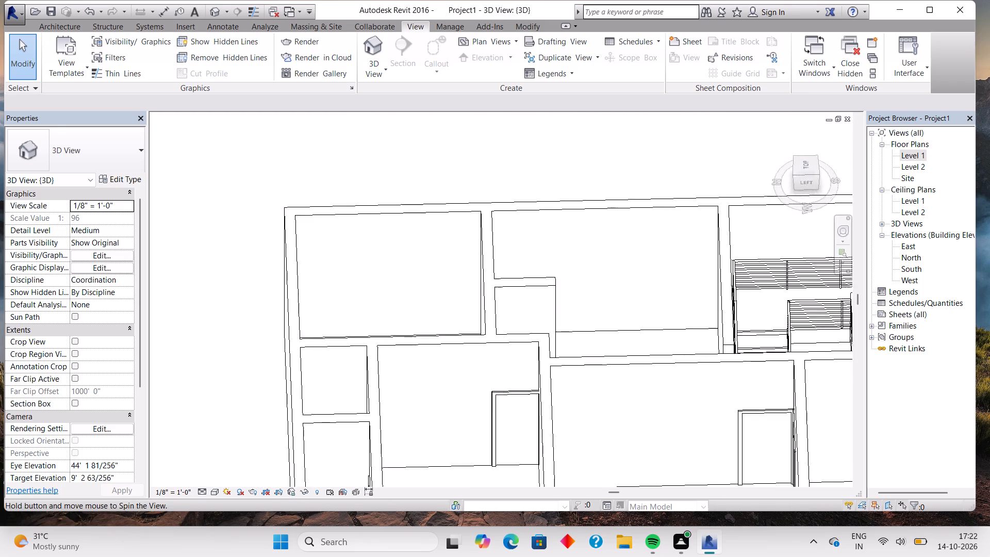
pyautogui.keyDown('shift'); pyautogui.moveTo(979, 257); pyautogui.dragTo(863, 209, button='middle'); pyautogui.keyUp('shift')
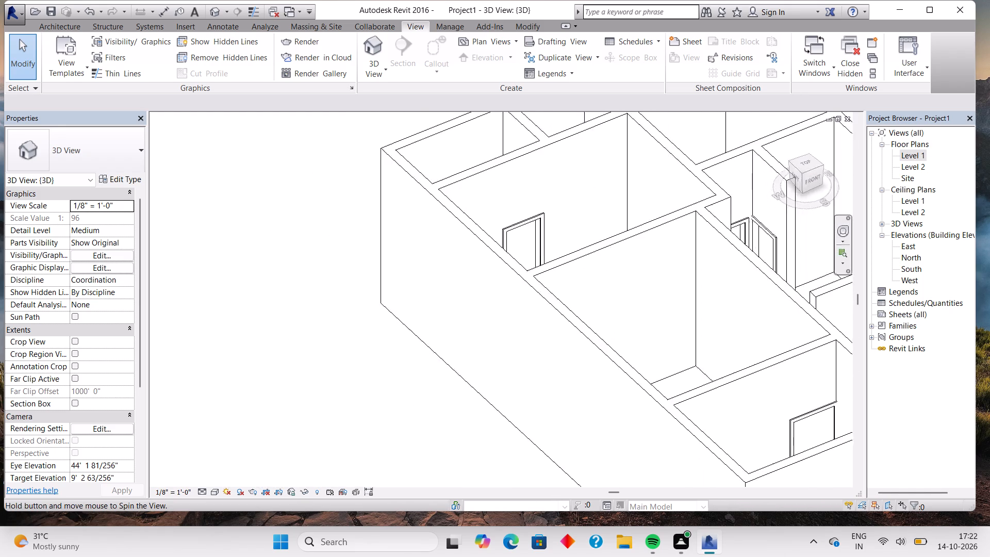
pyautogui.keyDown('shift'); pyautogui.moveTo(863, 209); pyautogui.dragTo(977, 219, button='middle'); pyautogui.keyUp('shift')
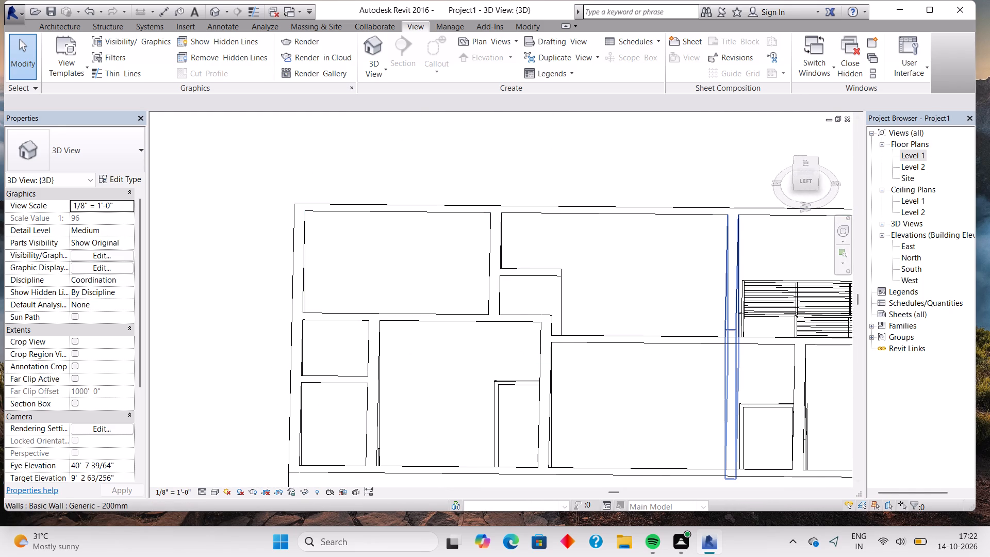
pyautogui.click(731, 272)
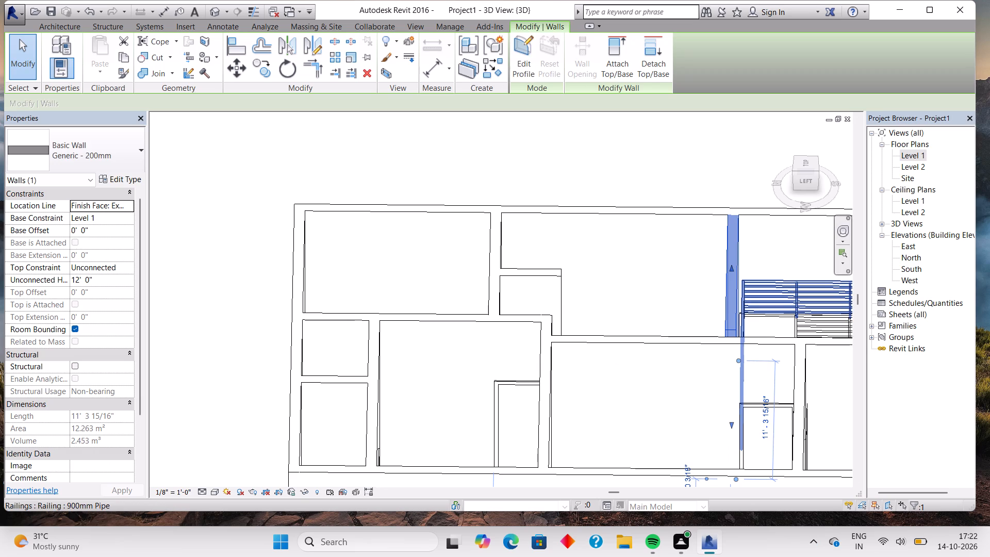
pyautogui.click(680, 356)
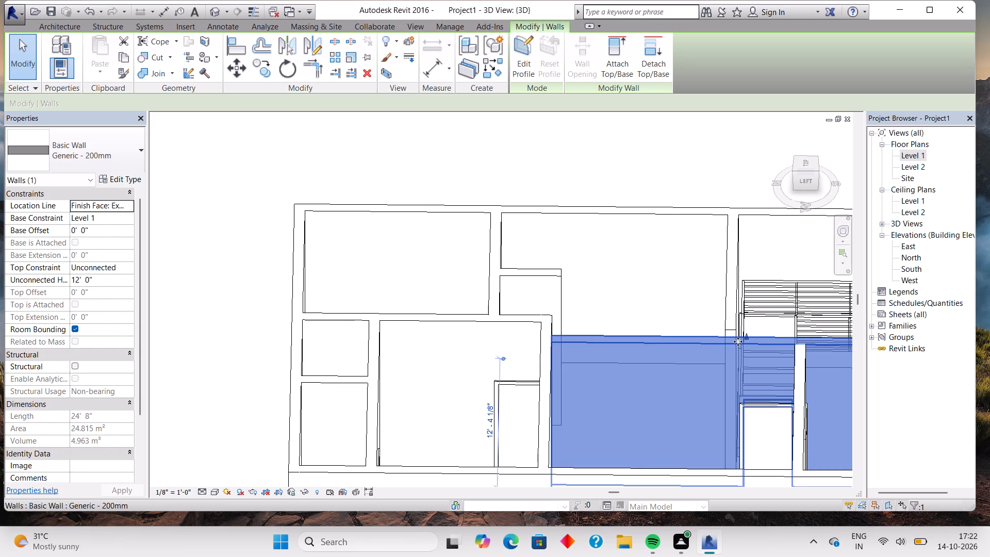
pyautogui.press('Escape')
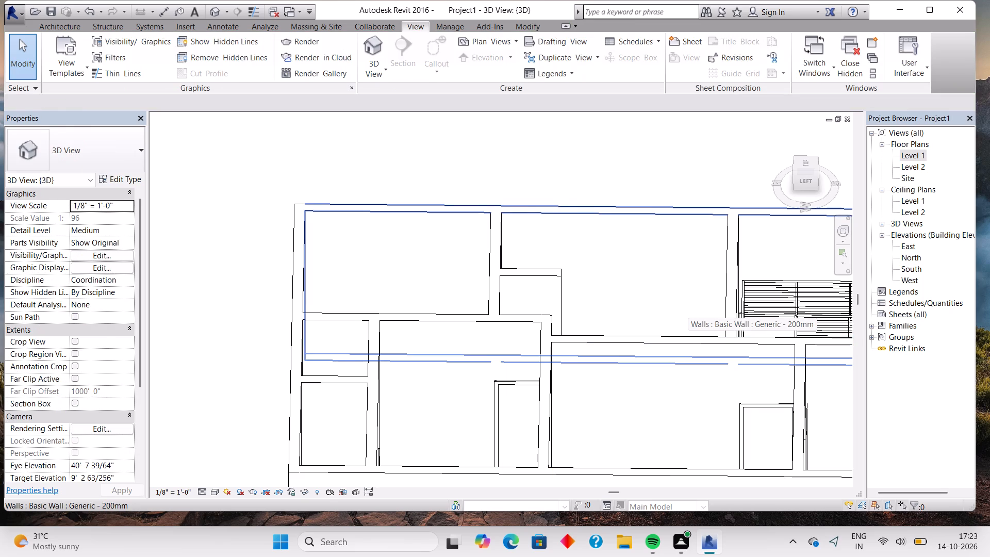
pyautogui.keyDown('shift'); pyautogui.moveTo(688, 303); pyautogui.dragTo(487, 218, button='middle'); pyautogui.keyUp('shift')
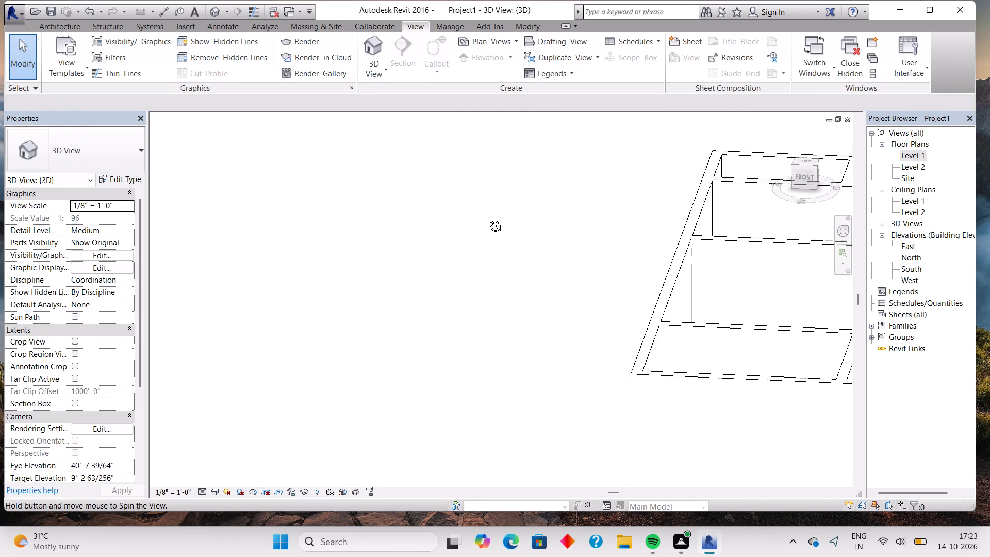
pyautogui.keyDown('shift'); pyautogui.moveTo(487, 218); pyautogui.dragTo(628, 175, button='middle'); pyautogui.keyUp('shift')
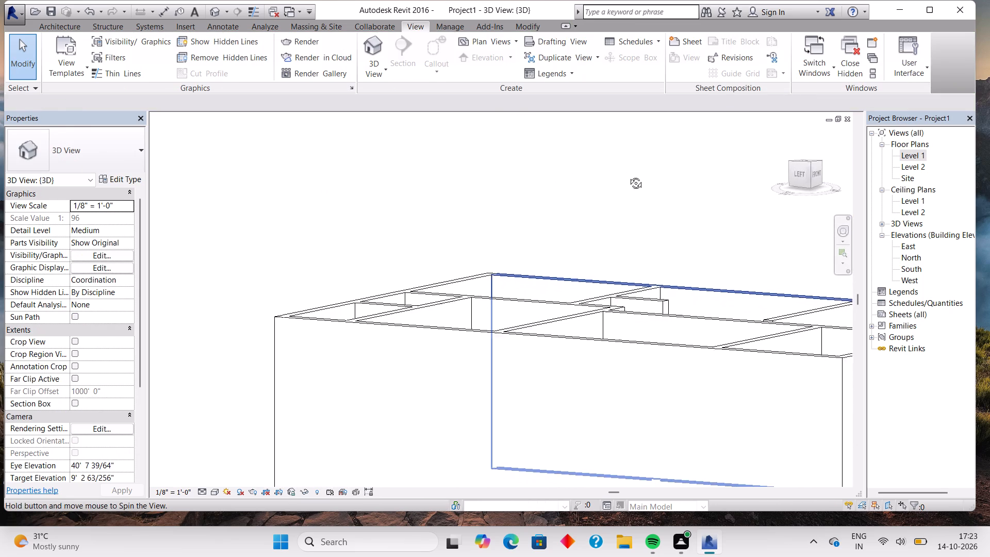
pyautogui.keyDown('shift'); pyautogui.moveTo(628, 175); pyautogui.dragTo(754, 331, button='middle'); pyautogui.keyUp('shift')
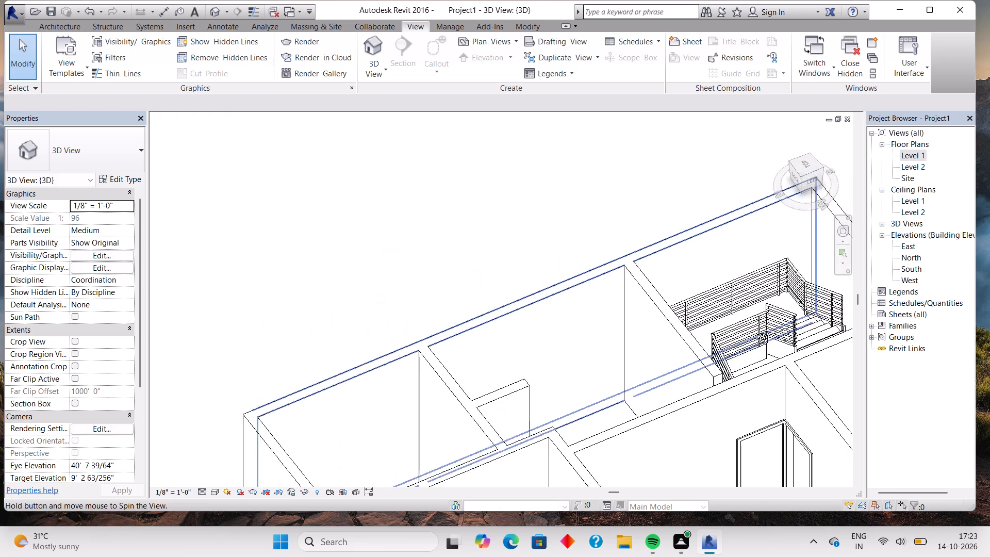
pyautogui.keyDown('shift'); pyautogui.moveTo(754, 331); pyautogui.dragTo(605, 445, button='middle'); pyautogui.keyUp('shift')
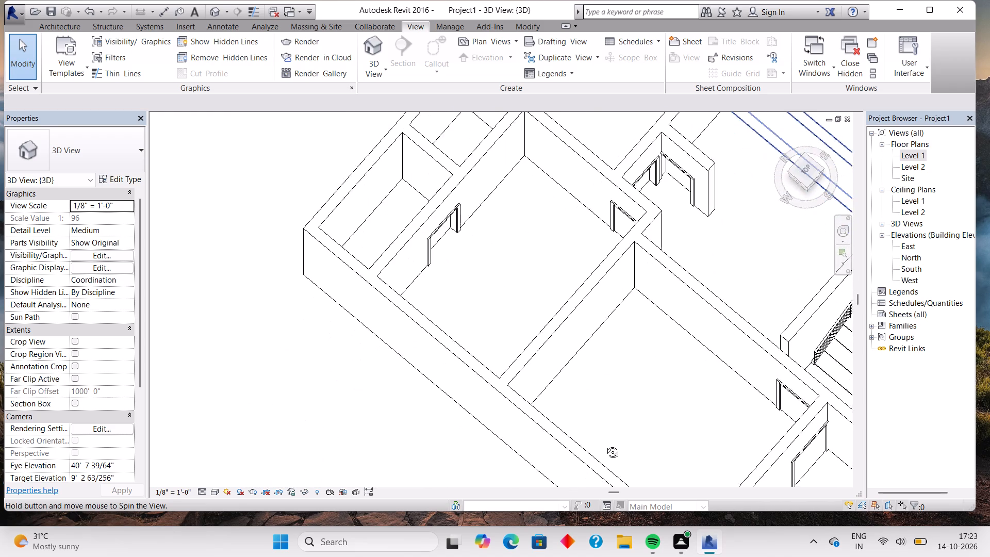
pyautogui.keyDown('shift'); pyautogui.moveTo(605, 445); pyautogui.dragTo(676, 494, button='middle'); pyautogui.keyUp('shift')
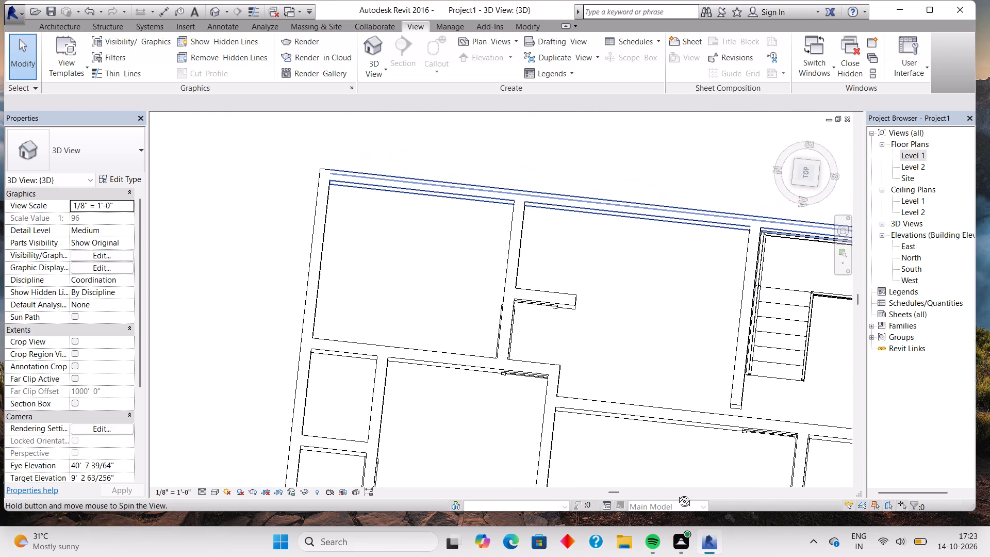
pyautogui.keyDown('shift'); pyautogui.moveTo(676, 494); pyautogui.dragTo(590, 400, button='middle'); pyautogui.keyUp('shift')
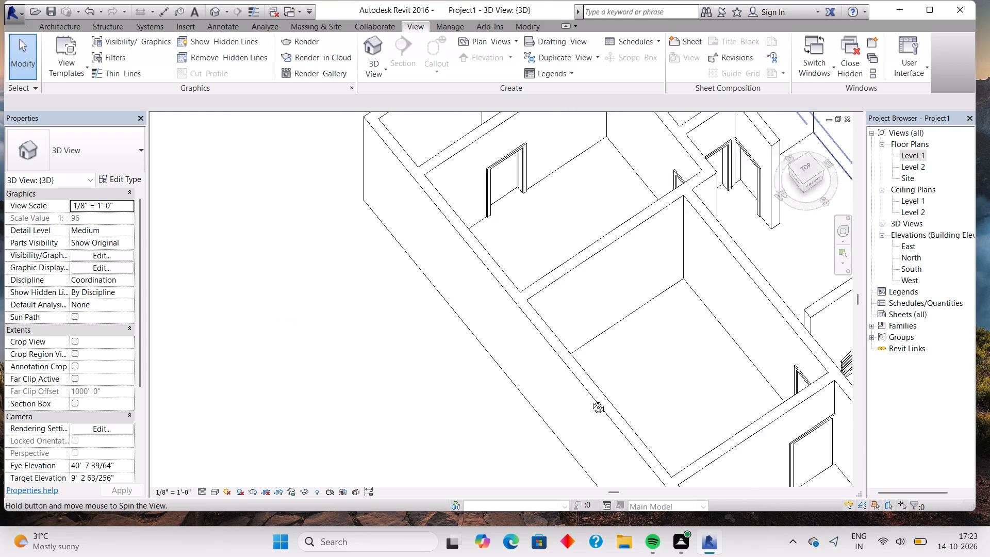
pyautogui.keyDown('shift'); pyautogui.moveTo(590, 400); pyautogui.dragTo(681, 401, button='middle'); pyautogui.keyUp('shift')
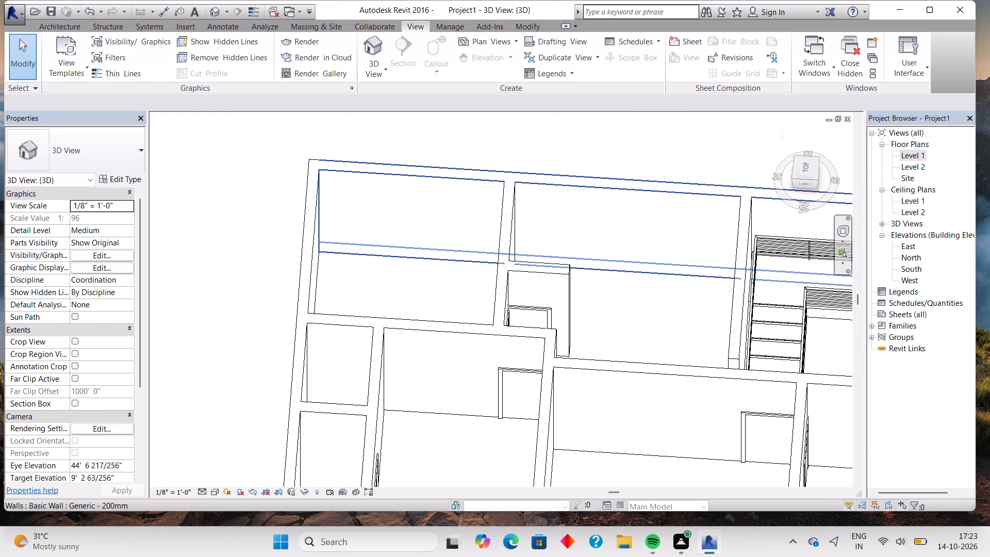
# On the Level 1 plan, draw a Generic - 200mm wall about 5 ft 4 in long from the short stub below door 4 to the exterior wall.
pyautogui.doubleClick(917, 154)
pyautogui.moveTo(657, 203); pyautogui.dragTo(721, 451, button='middle')
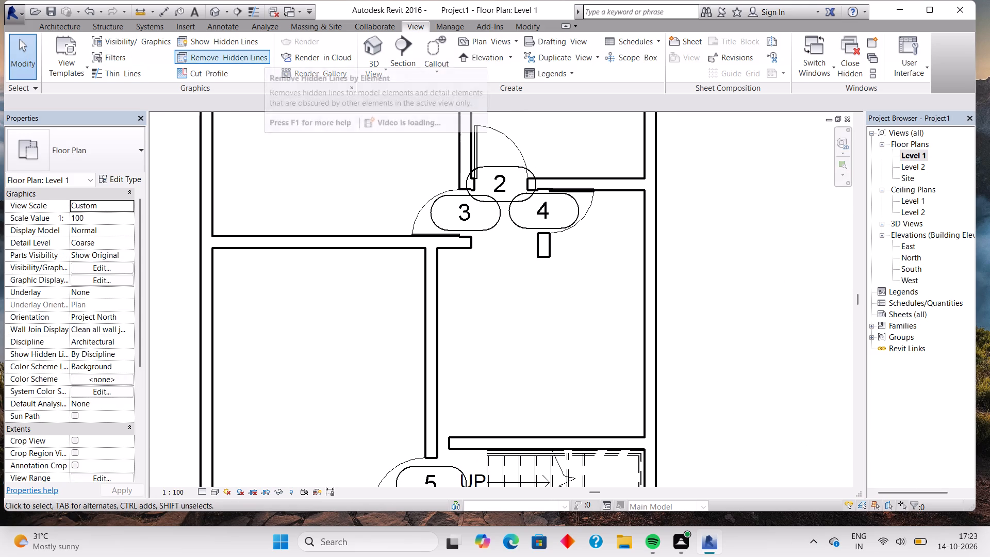
pyautogui.click(63, 28)
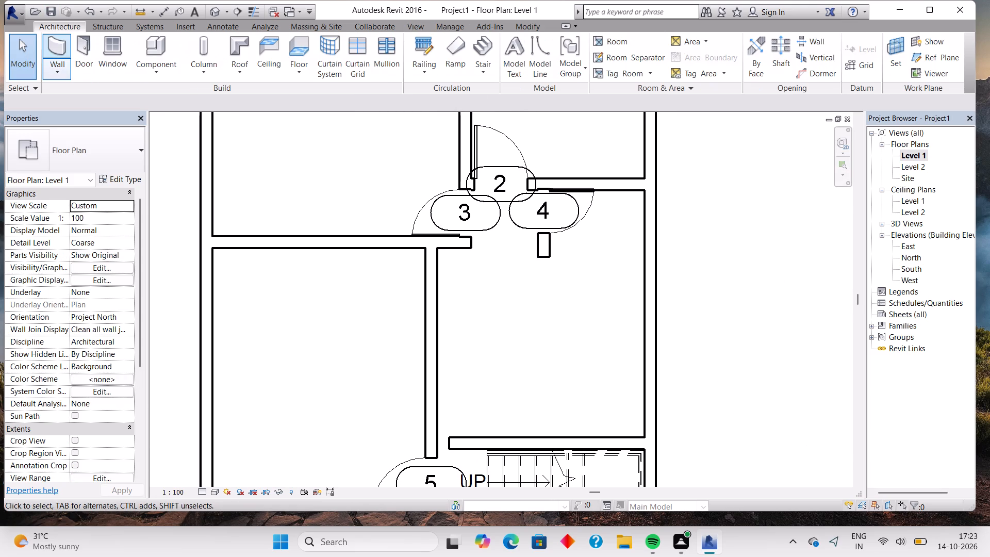
pyautogui.click(52, 43)
pyautogui.click(548, 253)
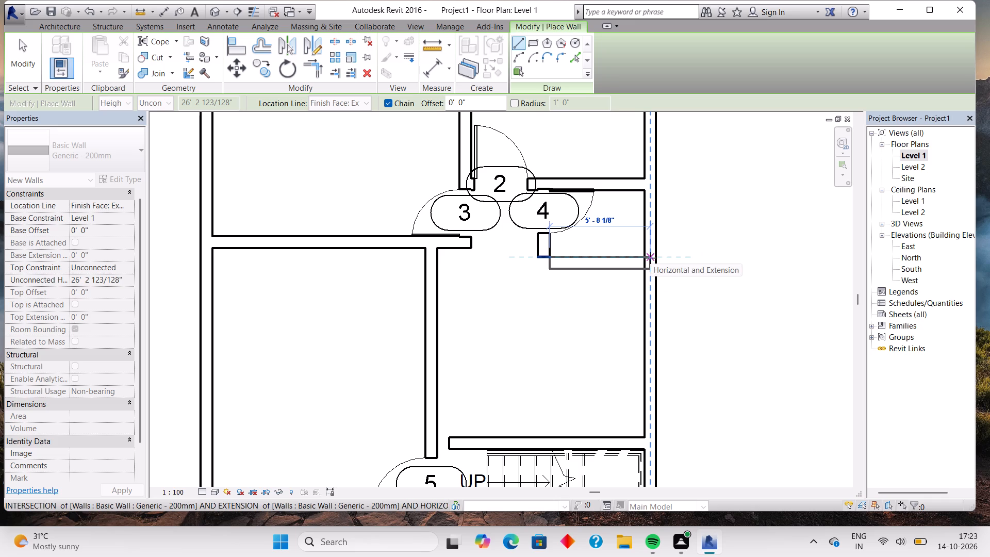
pyautogui.press('Escape')
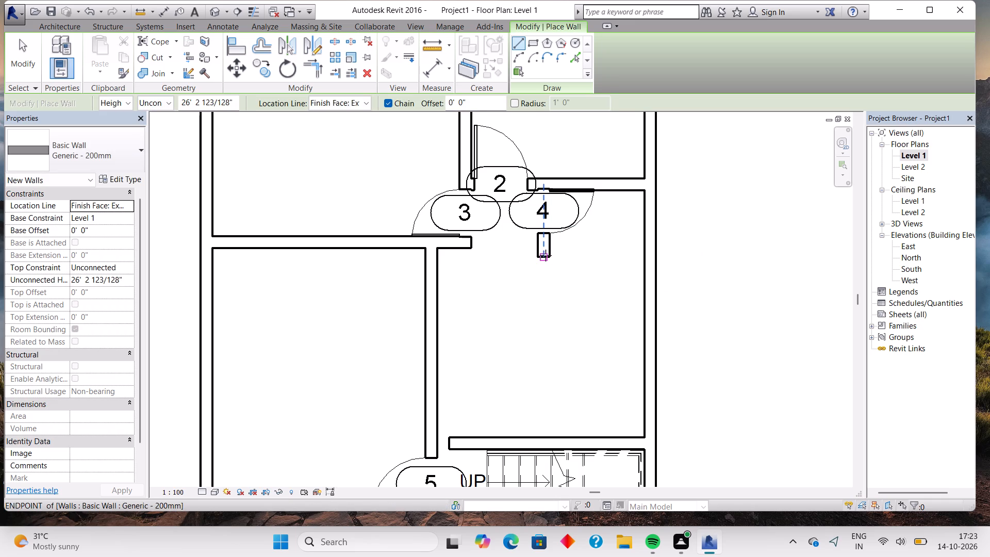
pyautogui.click(546, 250)
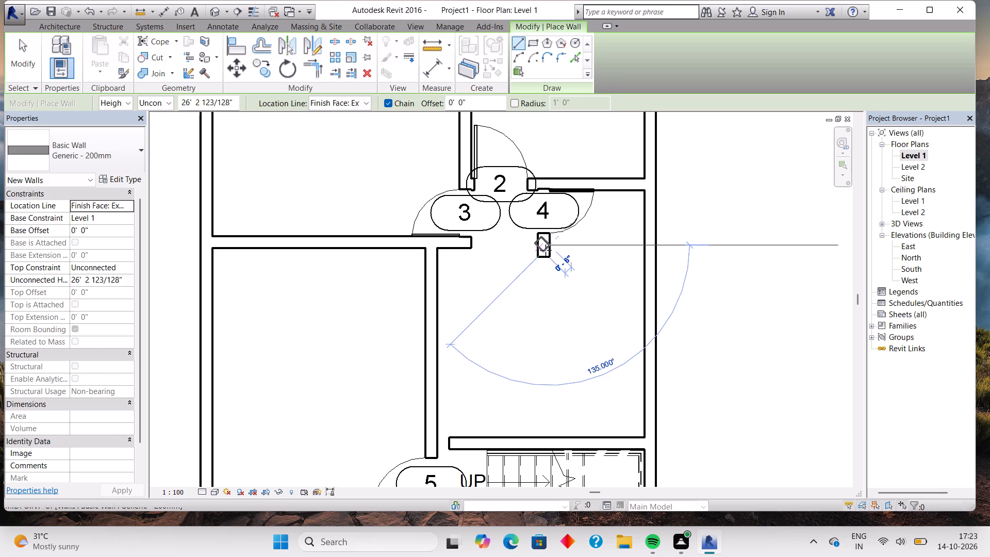
pyautogui.click(643, 244)
pyautogui.press('Escape')
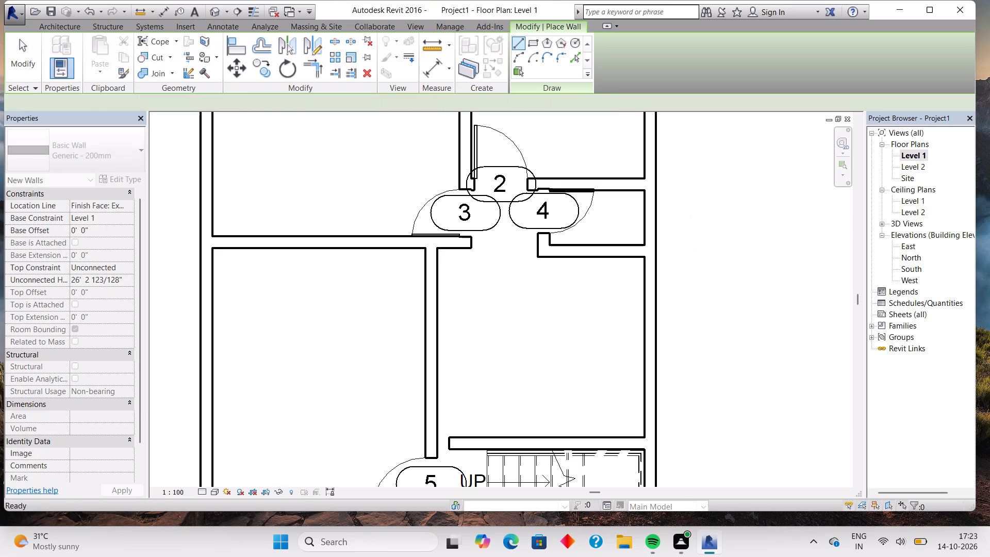
# Place a bold 2.5mm Arial text note reading TOILET in the small corner room served by door 1.
pyautogui.scroll(-4, 753, 276)
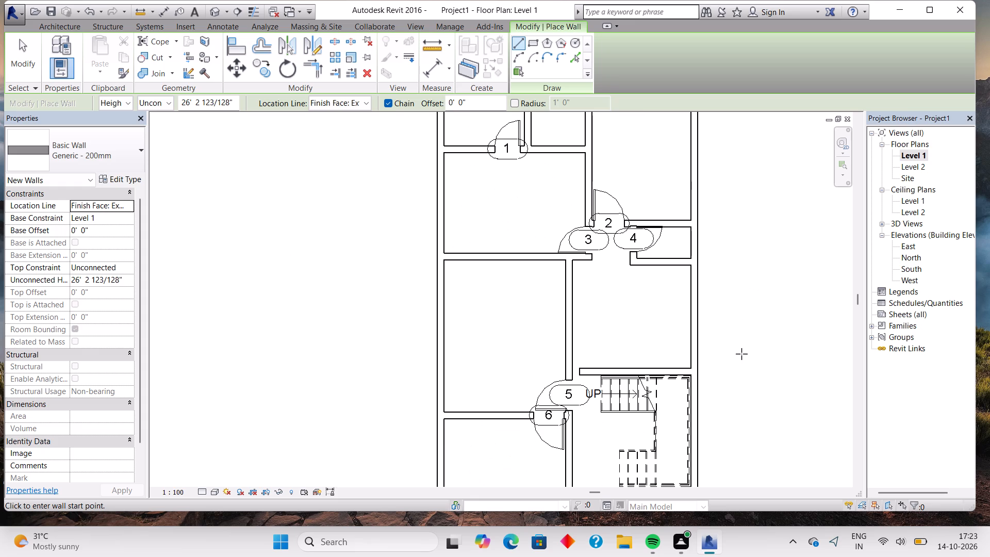
pyautogui.moveTo(741, 354); pyautogui.dragTo(747, 277, button='middle')
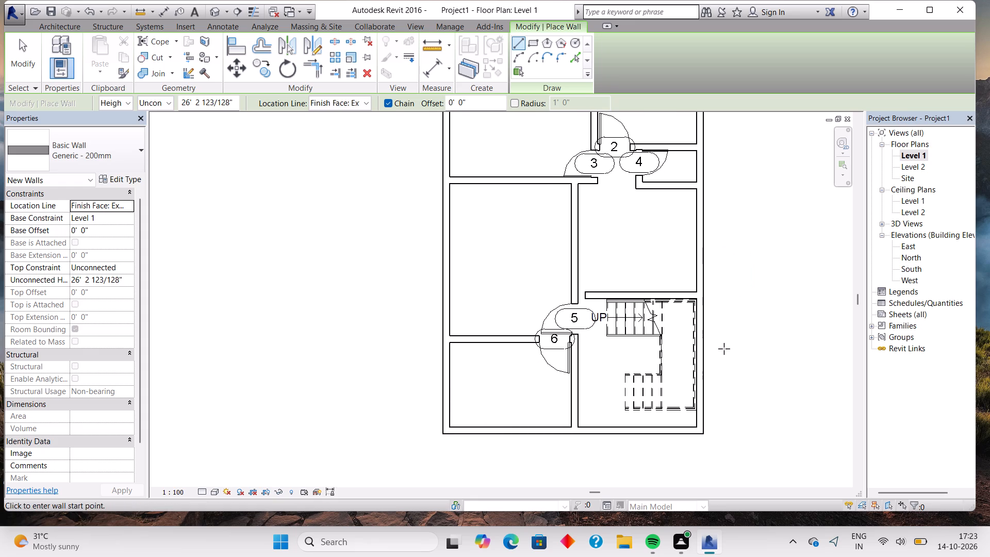
pyautogui.moveTo(770, 222); pyautogui.dragTo(757, 388, button='middle')
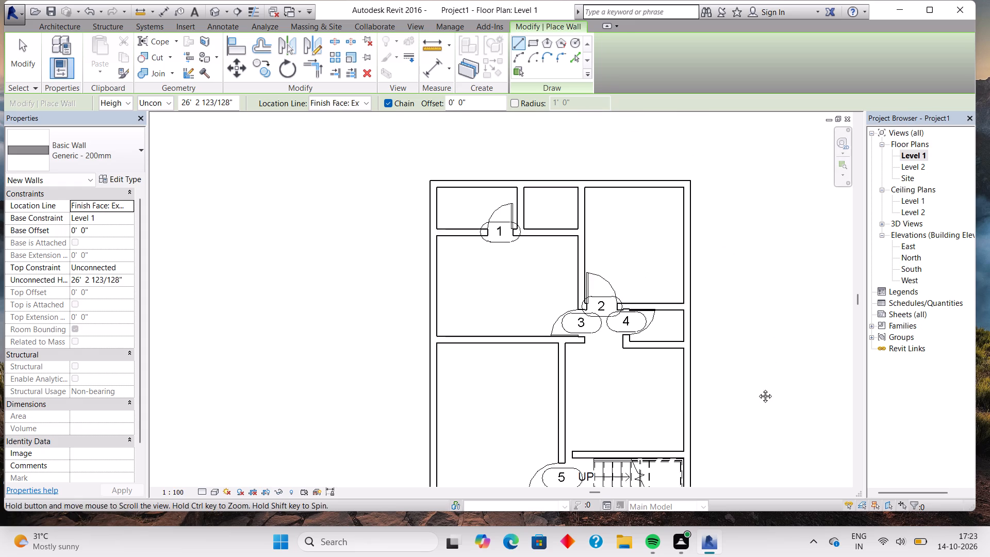
pyautogui.moveTo(757, 388); pyautogui.dragTo(757, 390, button='middle')
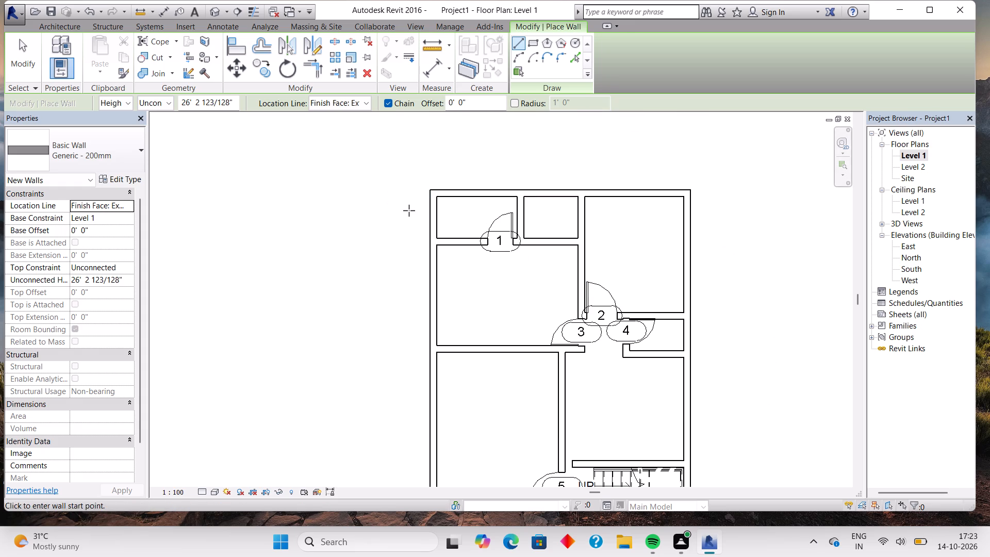
pyautogui.click(65, 30)
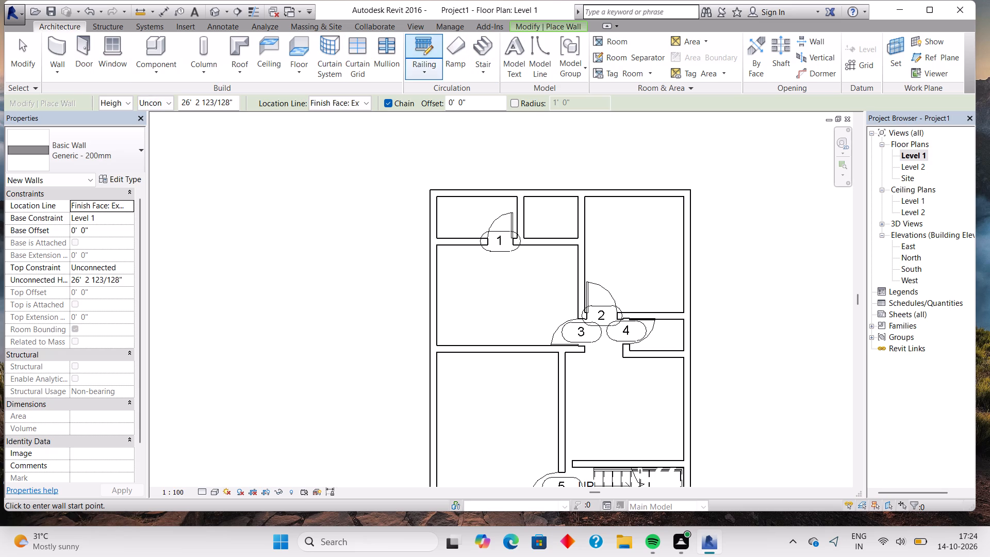
pyautogui.click(226, 27)
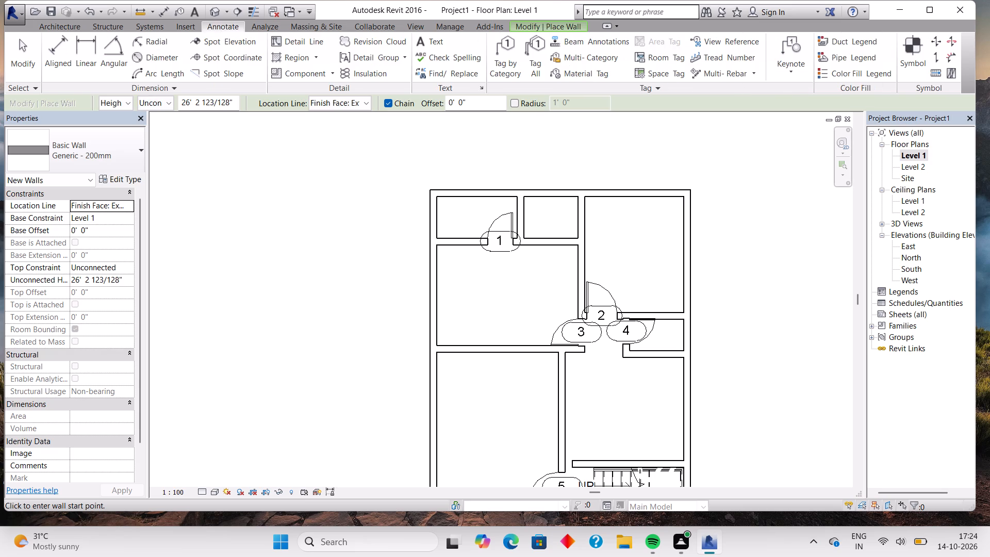
pyautogui.click(425, 38)
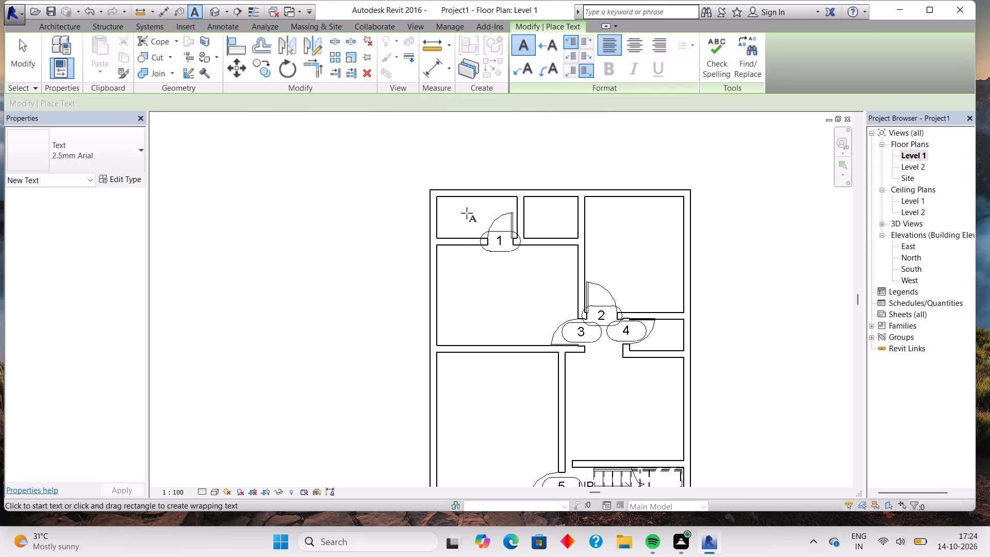
pyautogui.click(467, 213)
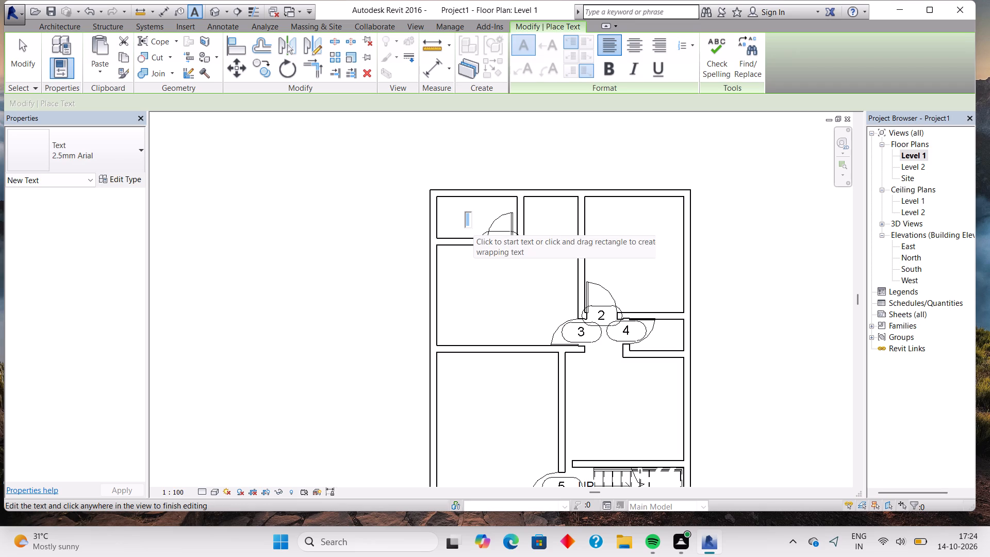
pyautogui.click(610, 63)
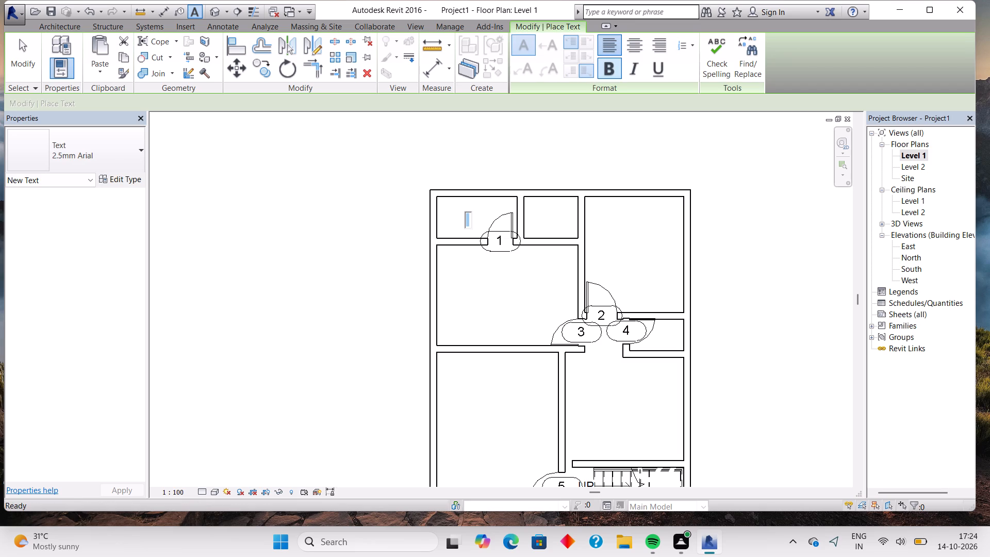
pyautogui.write('TOI')
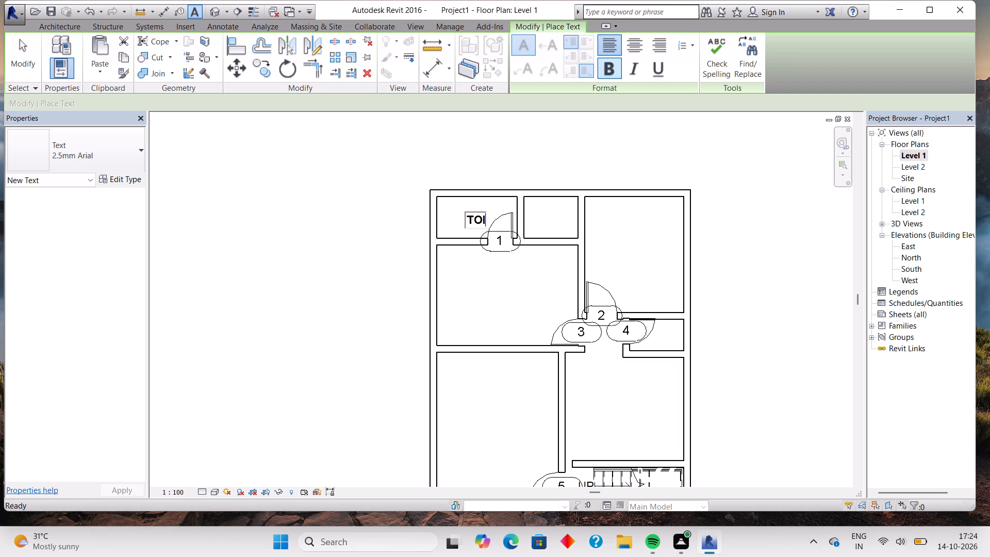
pyautogui.write('LET')
# Add the room size 8'0"X4'0" as a second line of the TOILET note and finish the note.
pyautogui.press('Return')
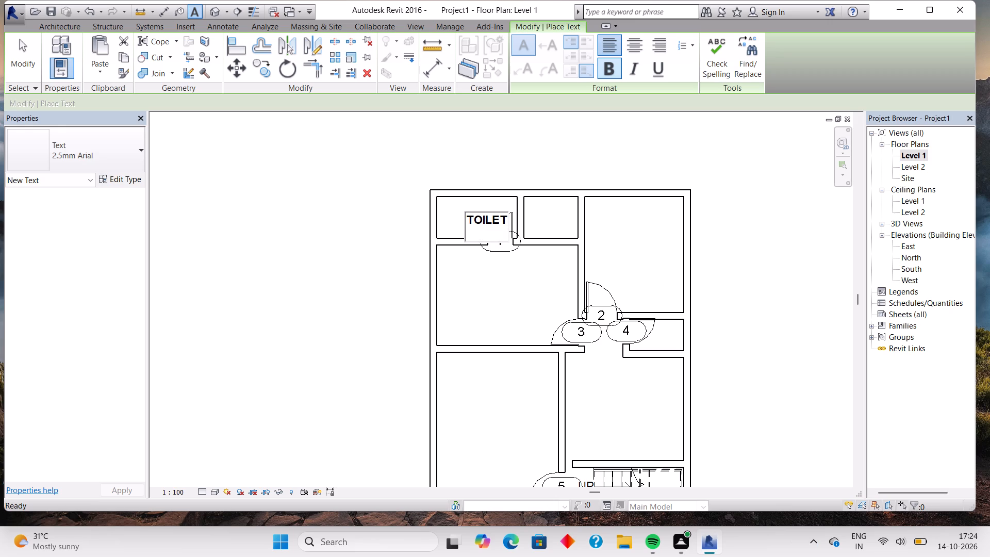
pyautogui.press('8')
pyautogui.press("'")
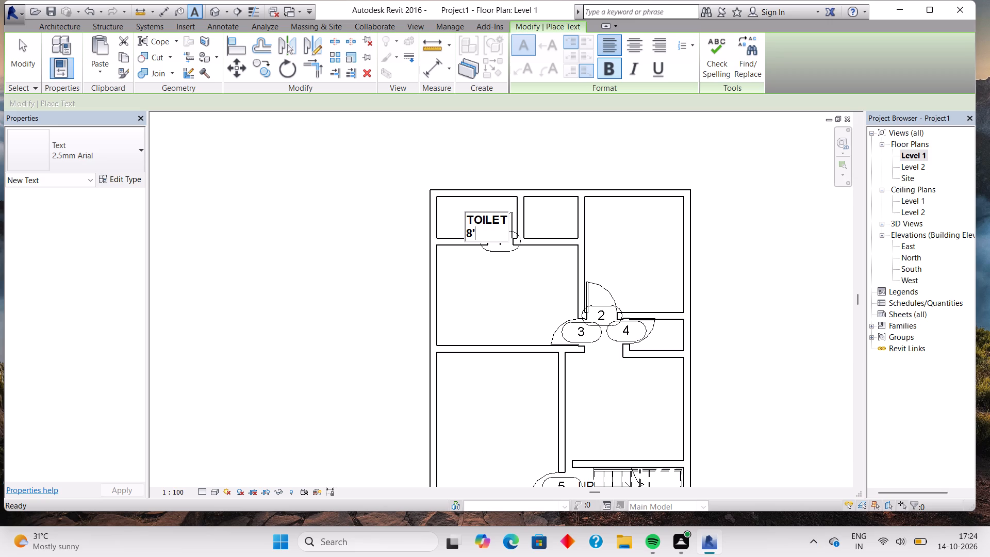
pyautogui.press('0')
pyautogui.hotkey('shift', ':')
pyautogui.press('BackSpace')
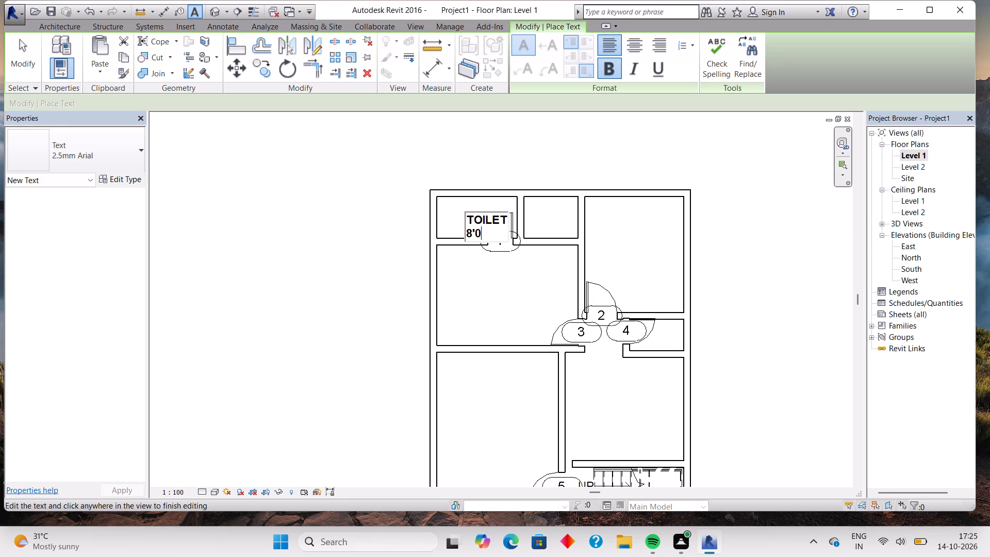
pyautogui.hotkey('shift', '"')
pyautogui.press('x')
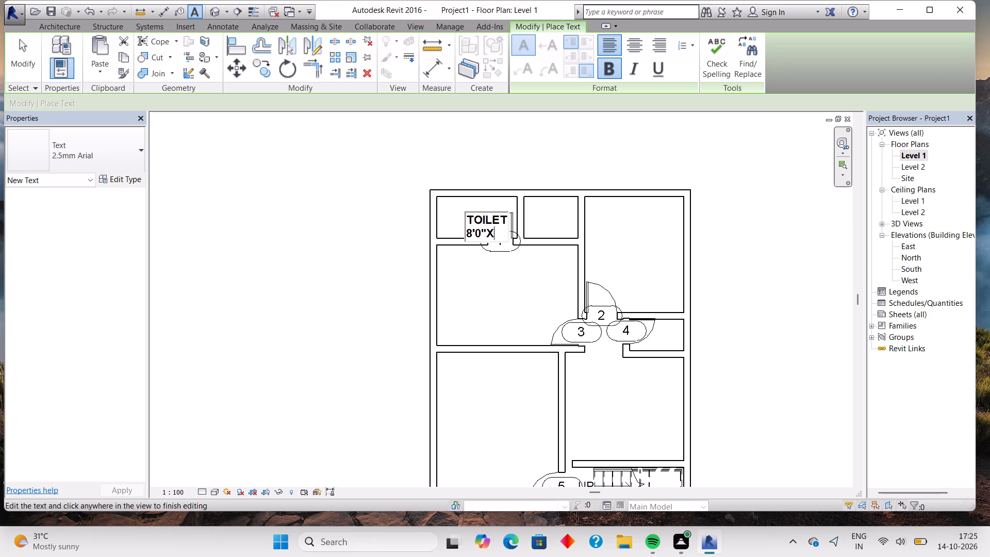
pyautogui.press('4')
pyautogui.press("'")
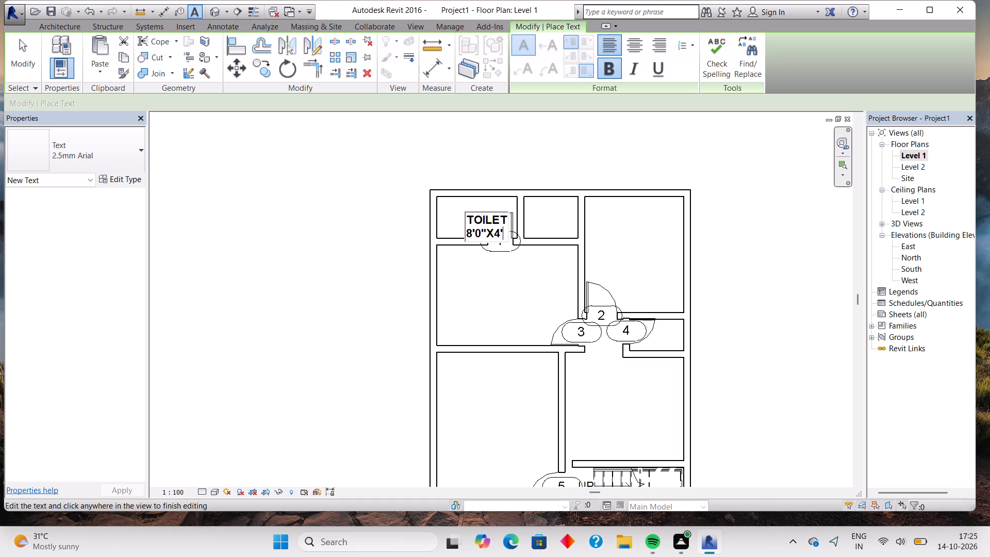
pyautogui.press('0')
pyautogui.hotkey('shift', '"')
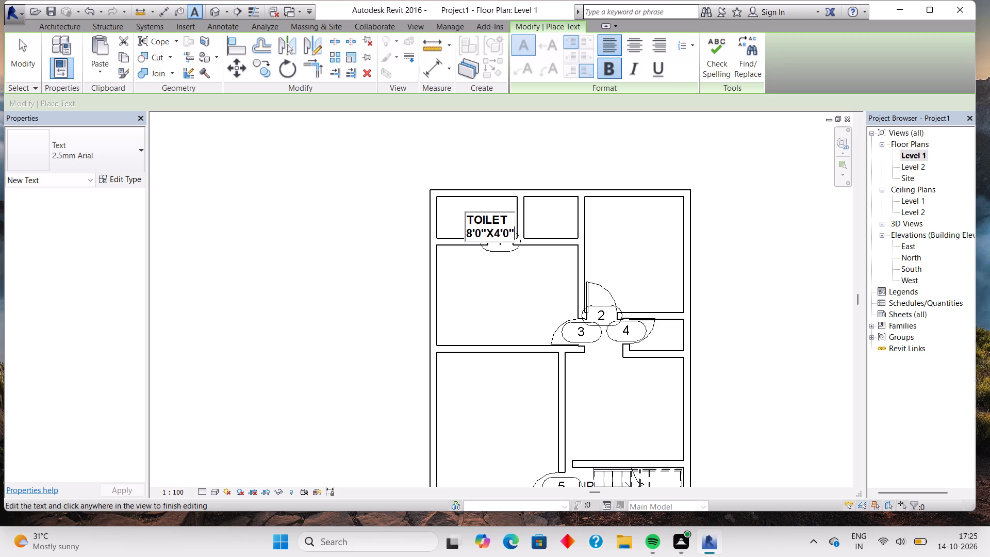
pyautogui.click(621, 237)
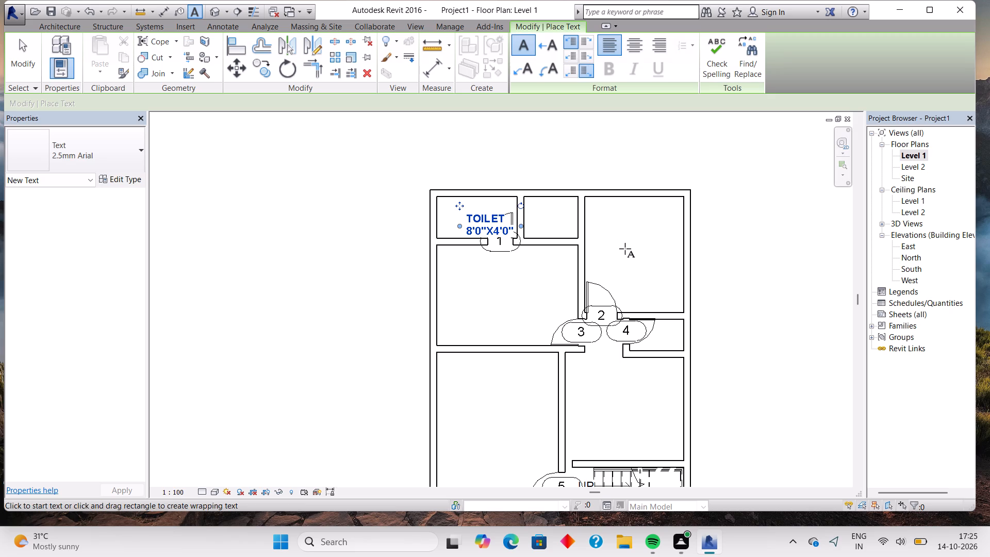
# Place a bold 2.5mm Arial text note reading BEDROOM-1 in the room served by door 2.
pyautogui.click(613, 240)
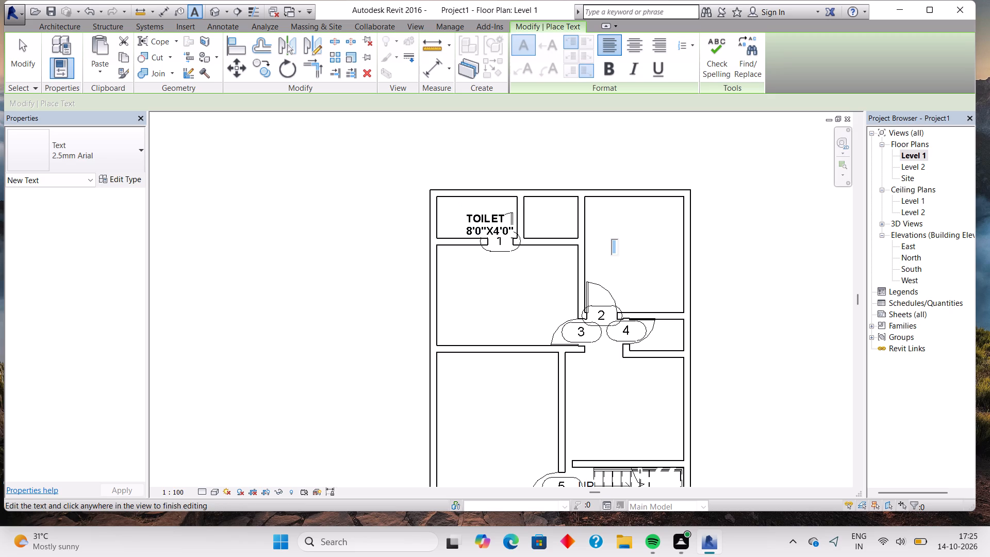
pyautogui.write('BED')
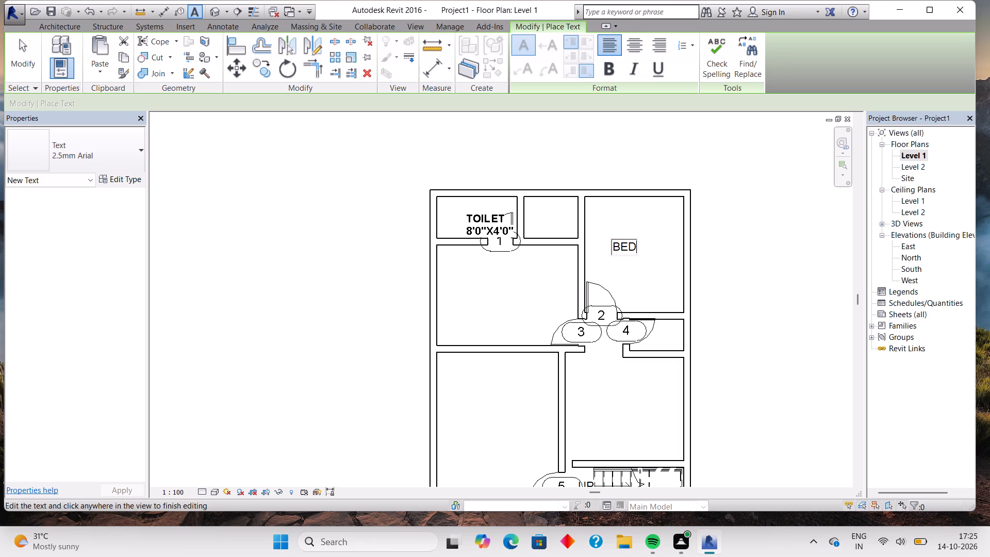
pyautogui.click(614, 72)
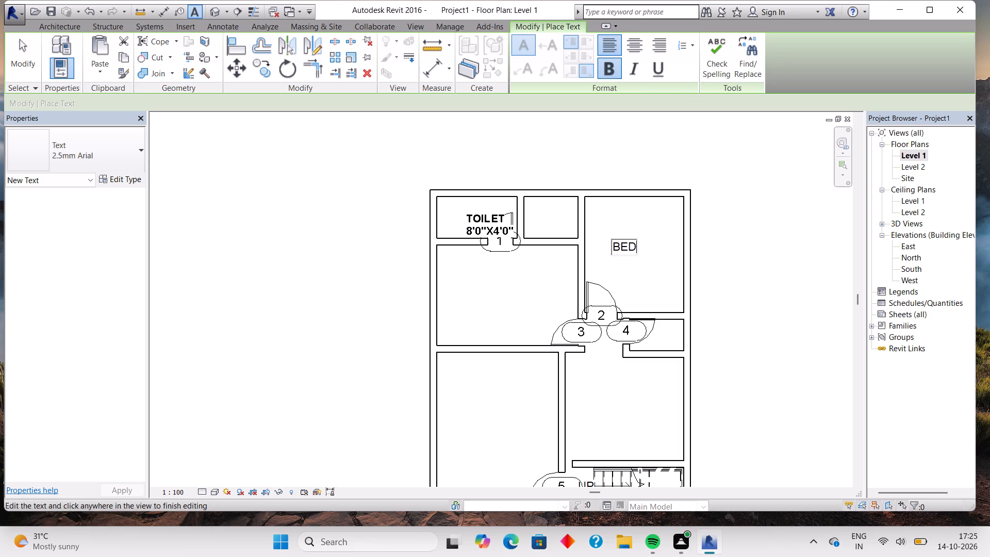
pyautogui.press('BackSpace')
pyautogui.press('BackSpace')
pyautogui.press('BackSpace')
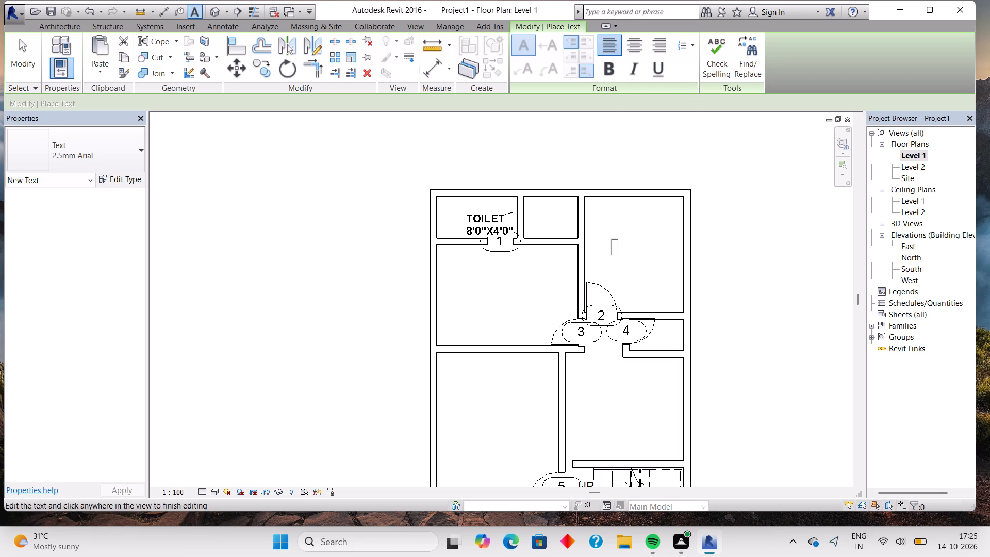
pyautogui.click(604, 70)
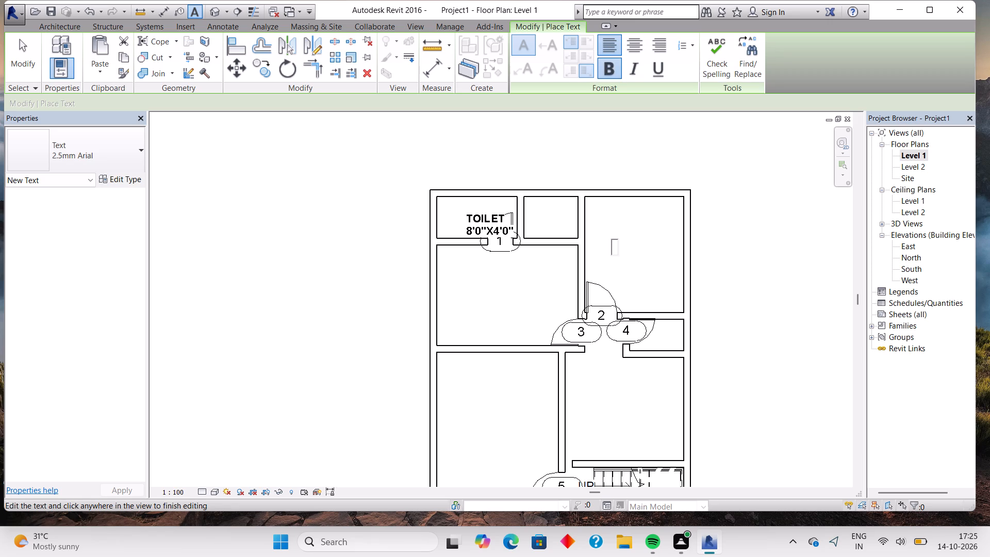
pyautogui.write('BED')
pyautogui.write('ROOM')
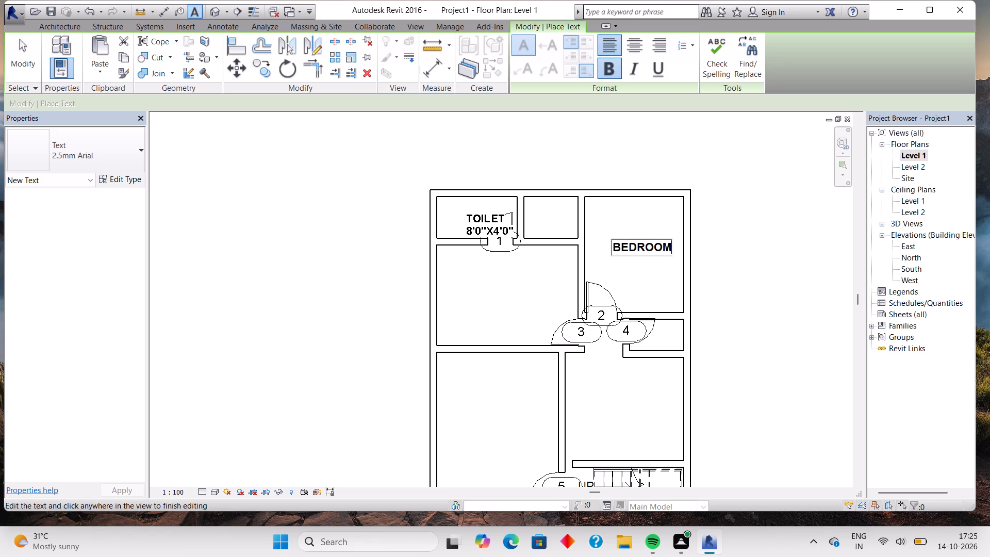
pyautogui.press('-')
pyautogui.press('1')
# Add the room size 11'4"X9'8" as a second line of the BEDROOM-1 note and finish the note.
pyautogui.press('Return')
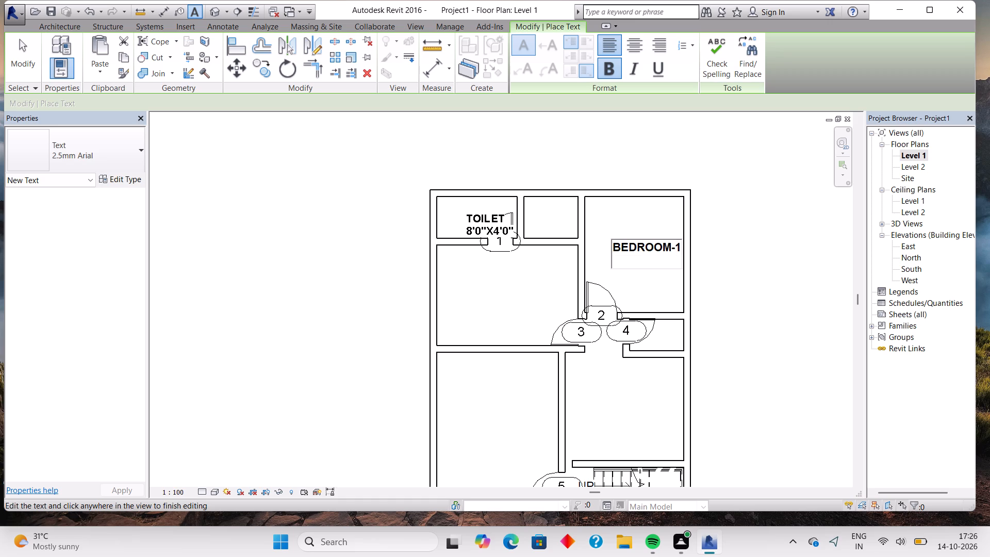
pyautogui.write('11')
pyautogui.write("'4")
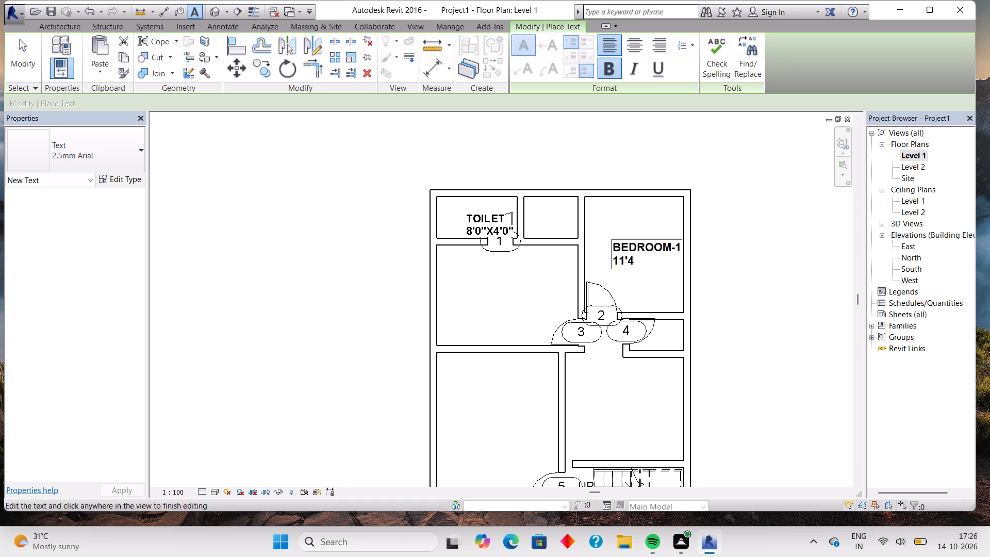
pyautogui.hotkey('shift', '"')
pyautogui.press('x')
pyautogui.press('9')
pyautogui.press("'")
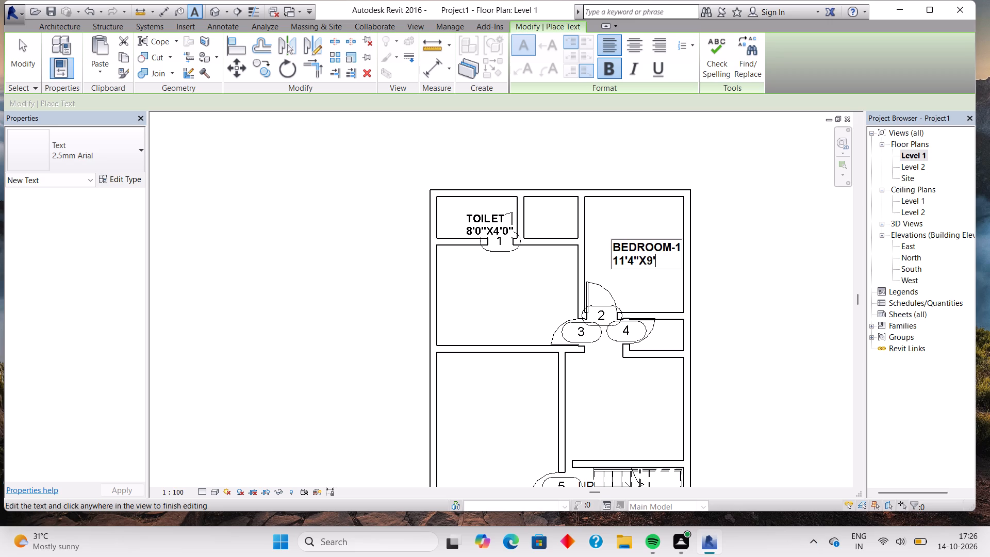
pyautogui.press('8')
pyautogui.press("'")
pyautogui.press('BackSpace')
pyautogui.hotkey('shift', '"')
pyautogui.click(472, 292)
# Place a bold 2.5mm Arial text note reading BEDROOM-2 in the room served by door 3, below the toilet.
pyautogui.click(472, 292)
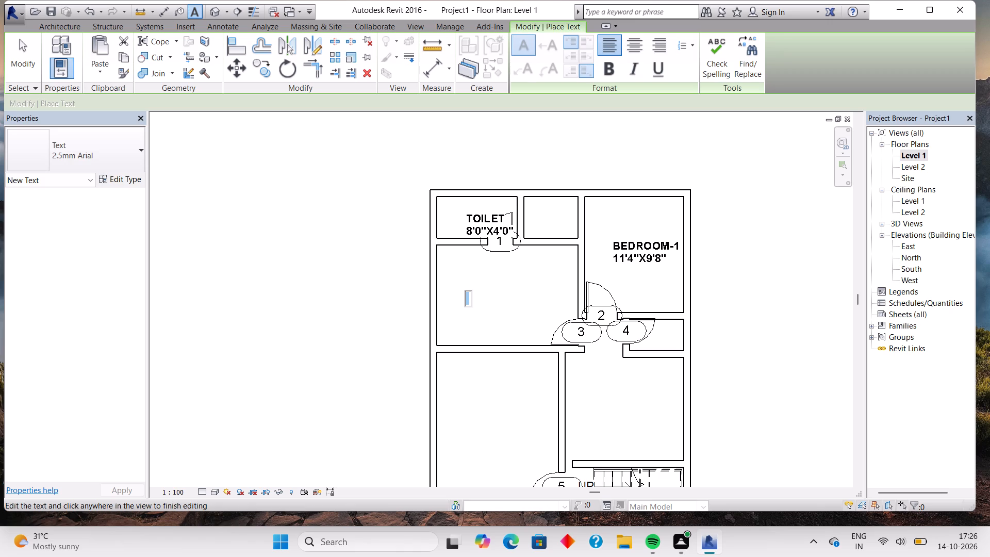
pyautogui.write('BE')
pyautogui.press('BackSpace')
pyautogui.press('BackSpace')
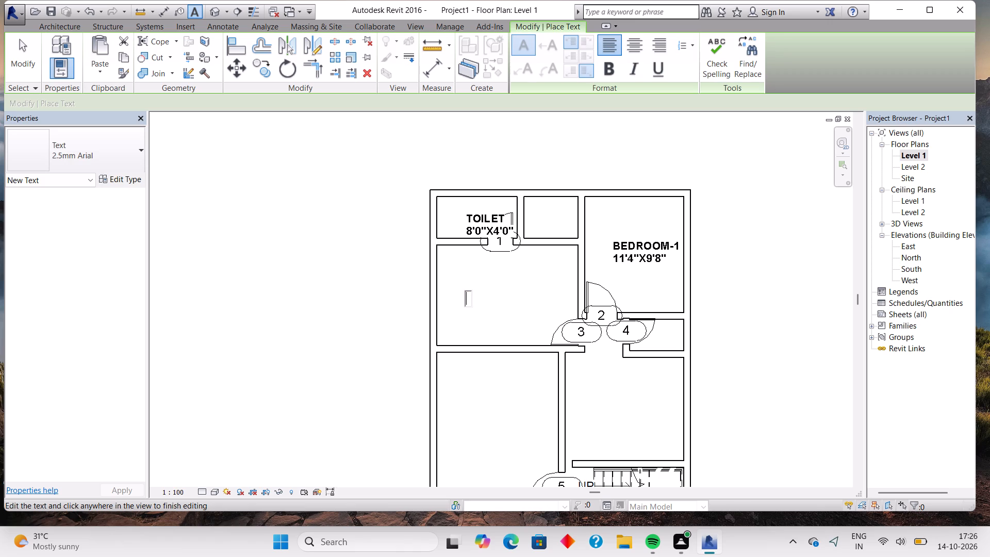
pyautogui.click(605, 71)
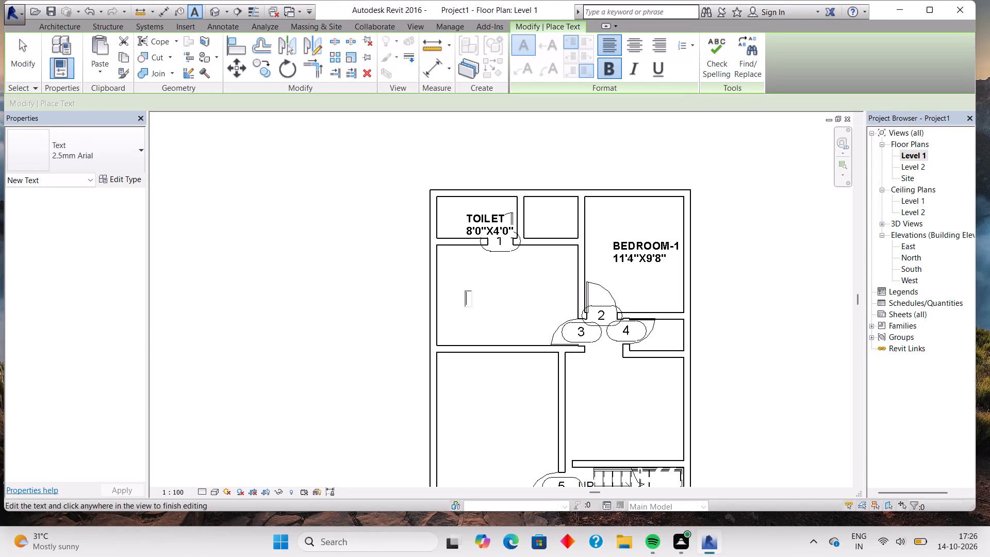
pyautogui.write('BEDROOM')
pyautogui.write('-2')
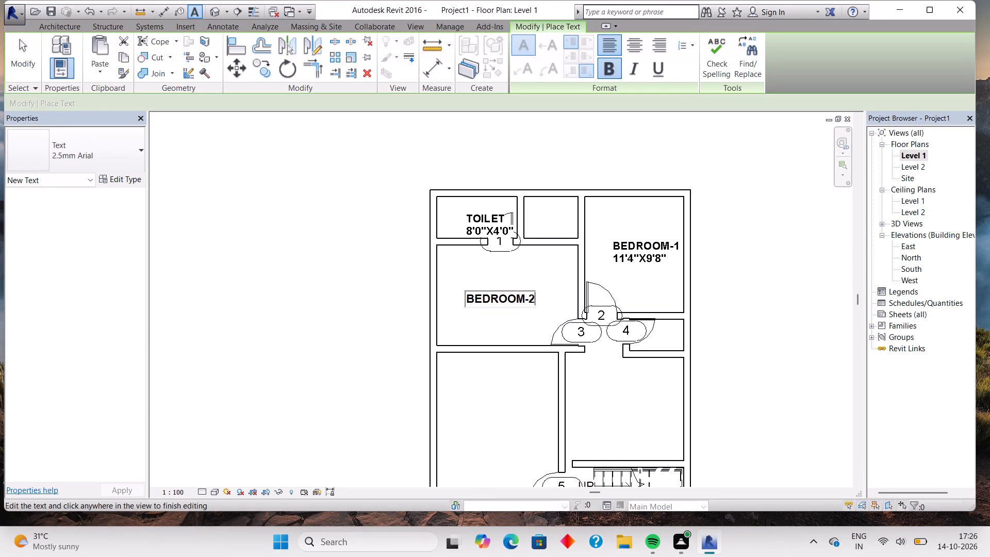
# Add the room size 12'0"X9'8 as a second line of the BEDROOM-2 note.
pyautogui.press('Return')
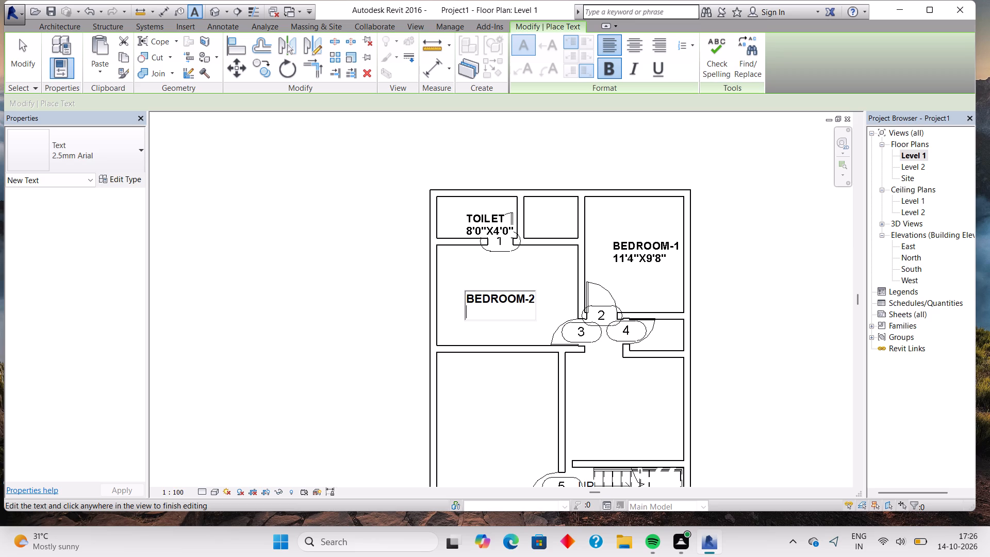
pyautogui.write("12'")
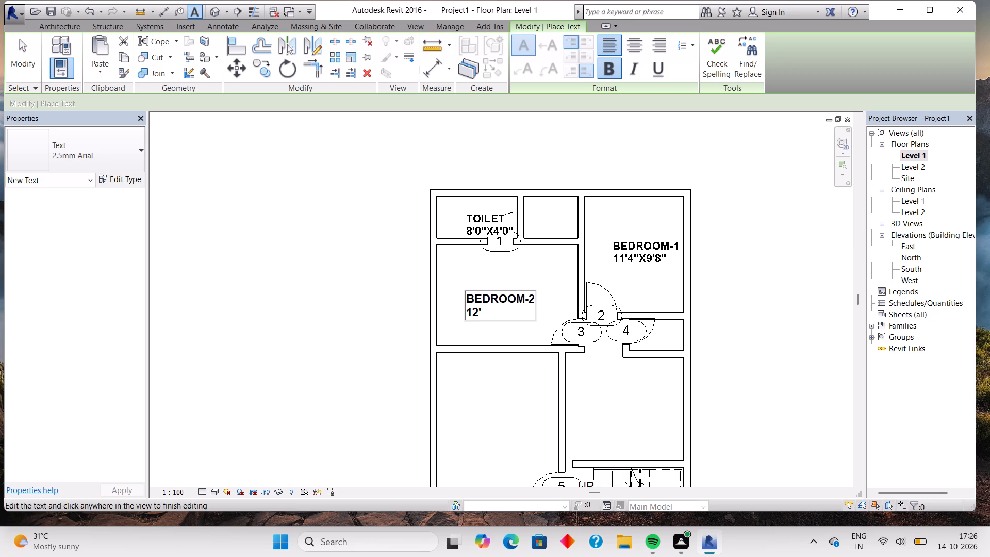
pyautogui.press('x')
pyautogui.press('BackSpace')
pyautogui.press('0')
pyautogui.hotkey('shift', '"')
pyautogui.press('x')
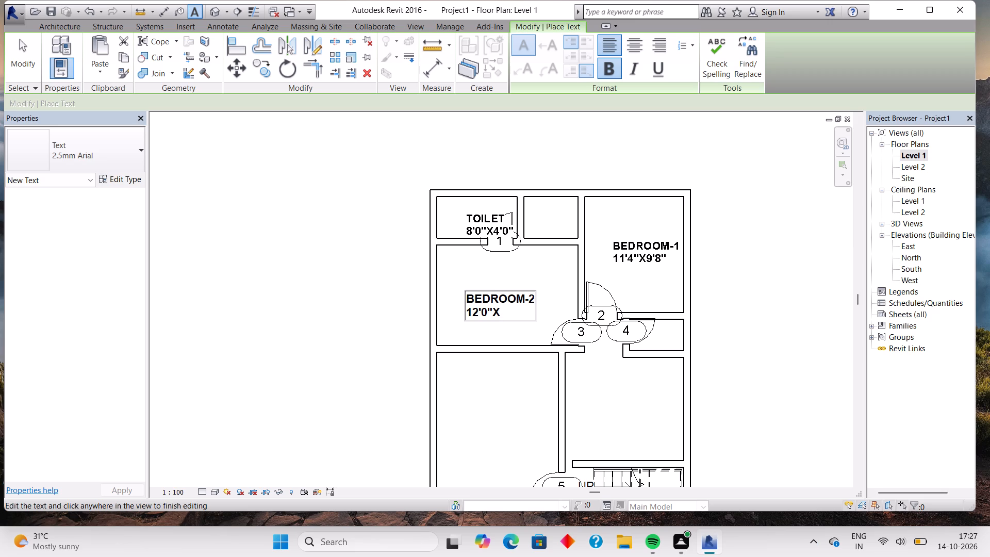
pyautogui.press('9')
pyautogui.press("'")
pyautogui.press('8')
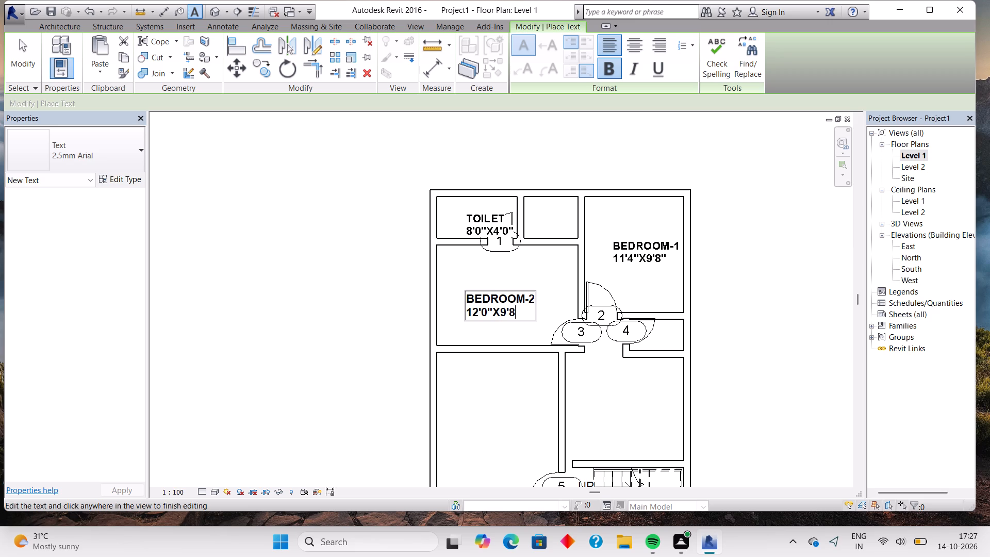
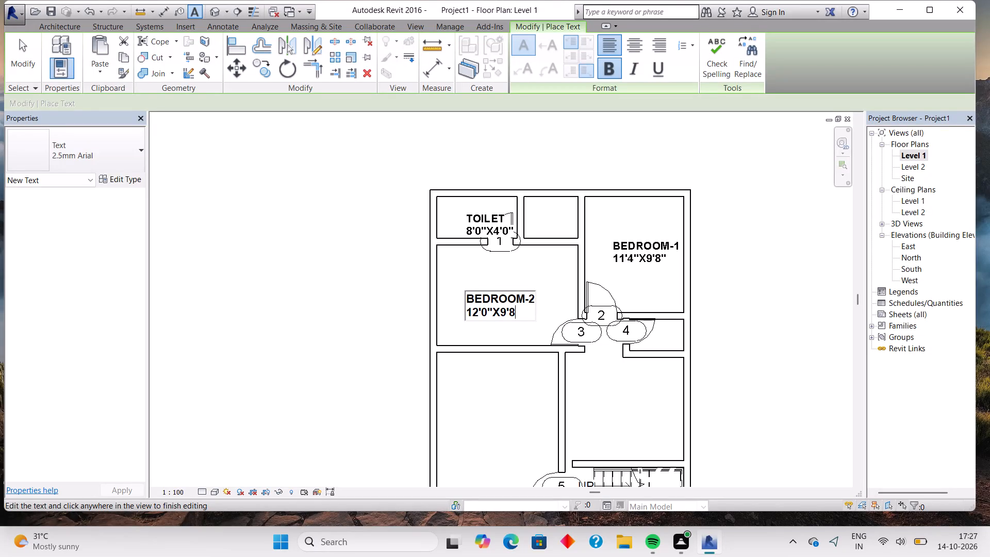
# Finish the size line of the BEDROOM-2 label so it reads 12'0"X9'8".
pyautogui.hotkey('shift', '"')
pyautogui.click(597, 405)
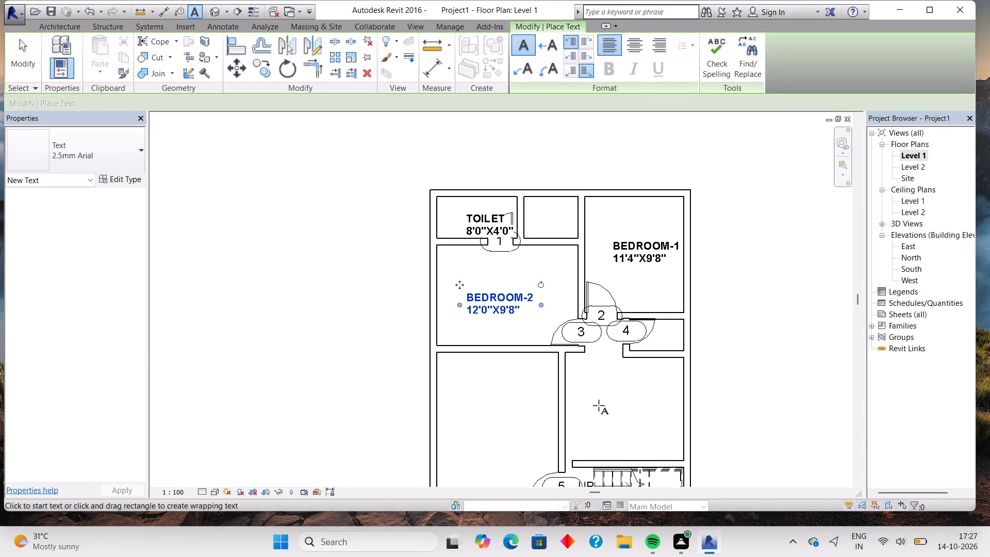
# Add a bold two-line text label reading KITCHEN and 11'4"X10'6" in the room above the staircase.
pyautogui.click(599, 405)
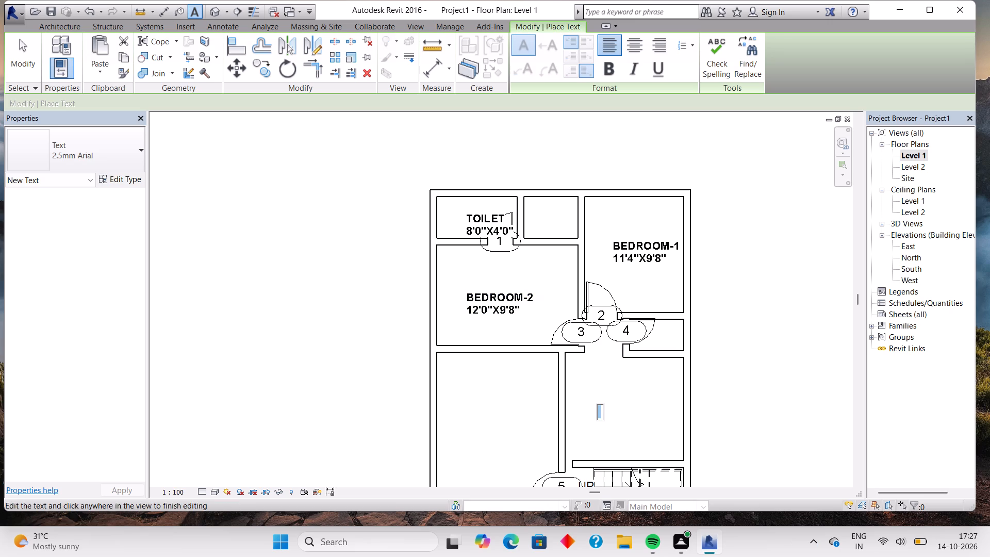
pyautogui.click(608, 69)
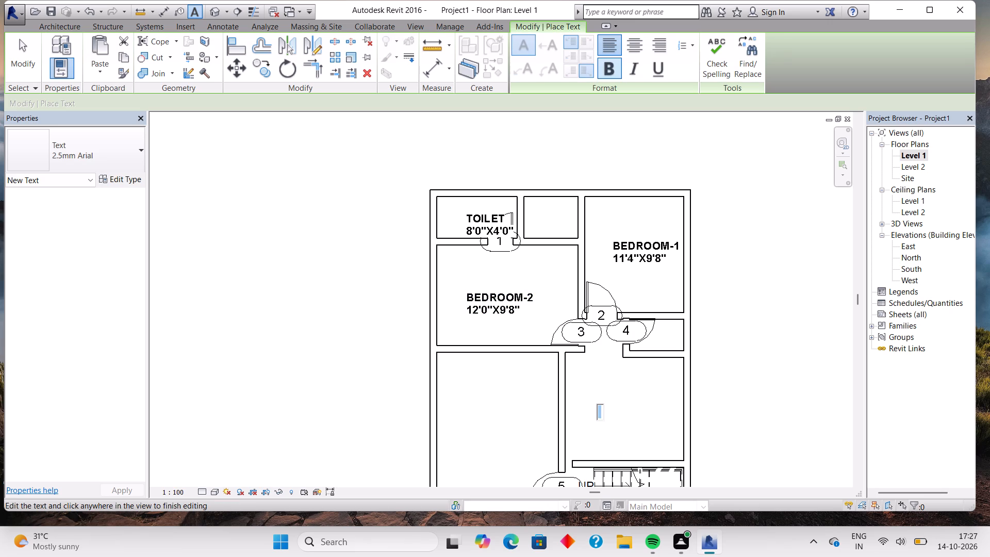
pyautogui.write('KITCHEN')
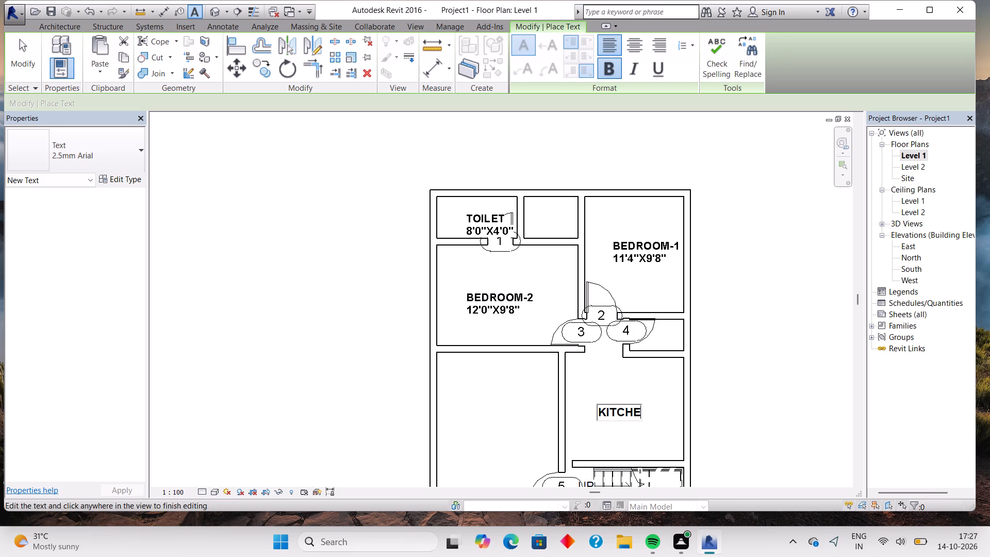
pyautogui.press('Return')
pyautogui.write('11')
pyautogui.write("'4")
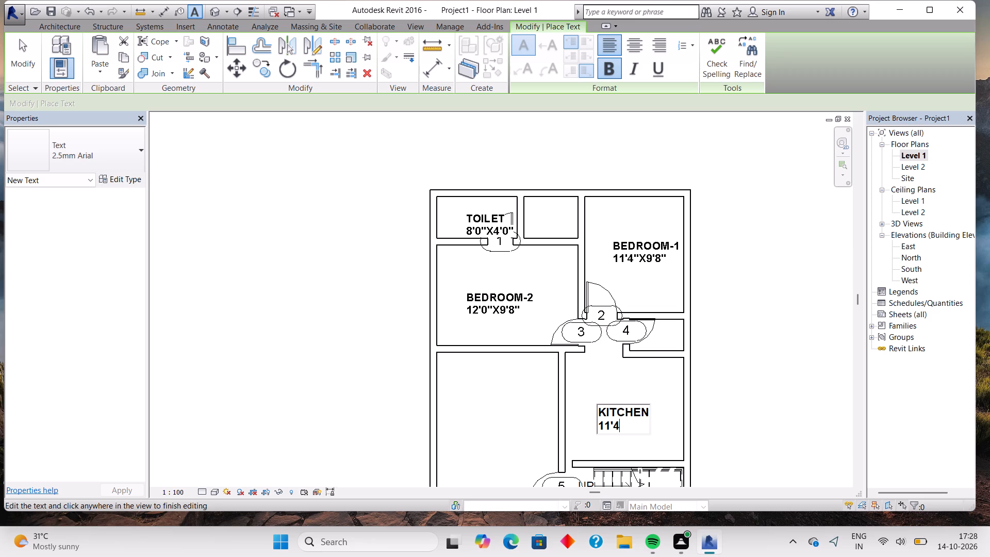
pyautogui.hotkey('shift', '"')
pyautogui.press('x')
pyautogui.write("10'6")
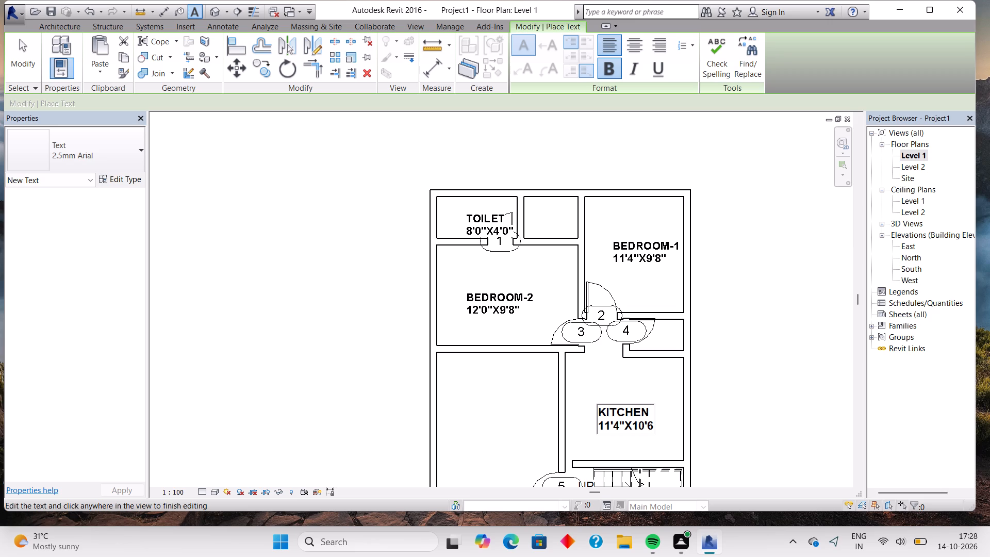
pyautogui.hotkey('shift', '"')
pyautogui.click(493, 418)
# Add a bold two-line text label reading HALL and 12'0"X15'0" in the large room below BEDROOM-2.
pyautogui.click(493, 418)
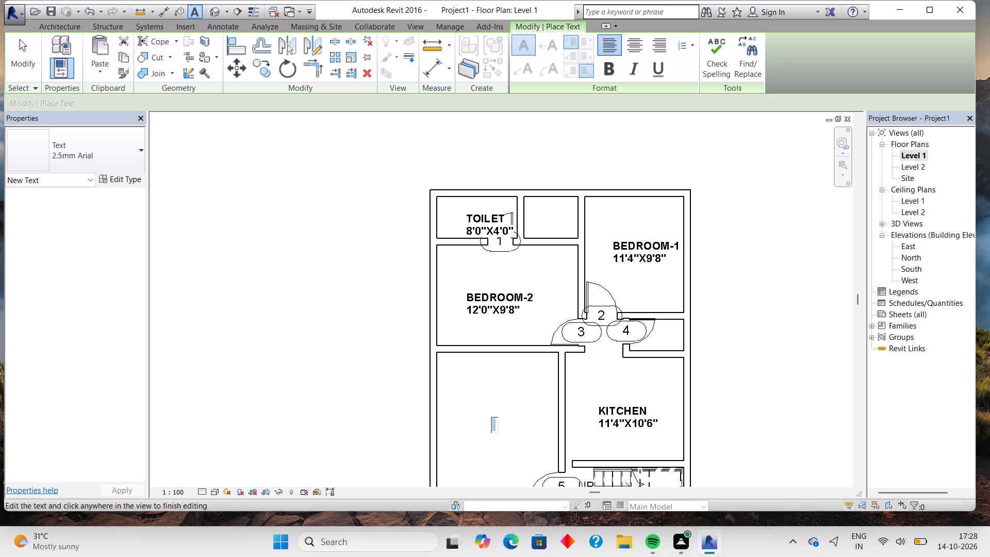
pyautogui.click(609, 69)
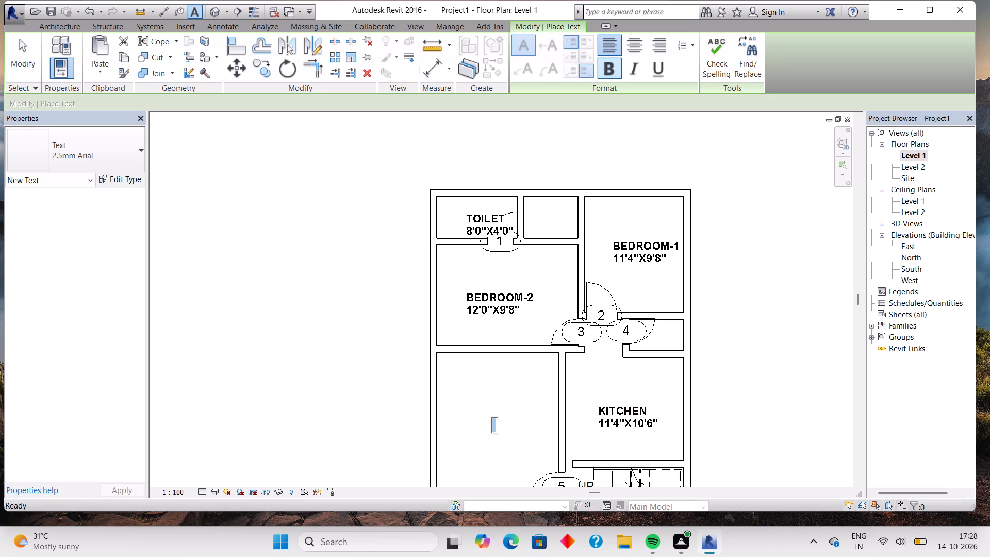
pyautogui.write('HALL')
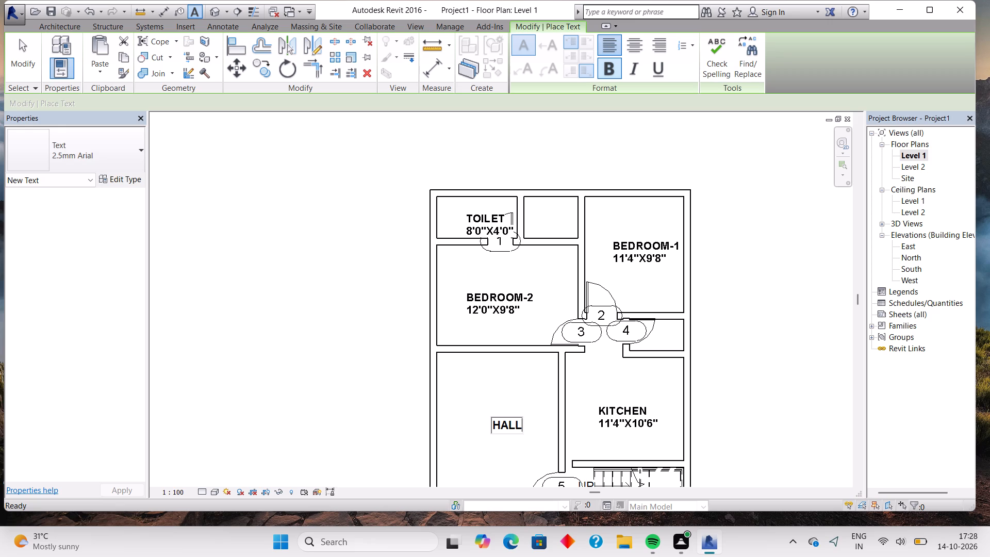
pyautogui.press('Return')
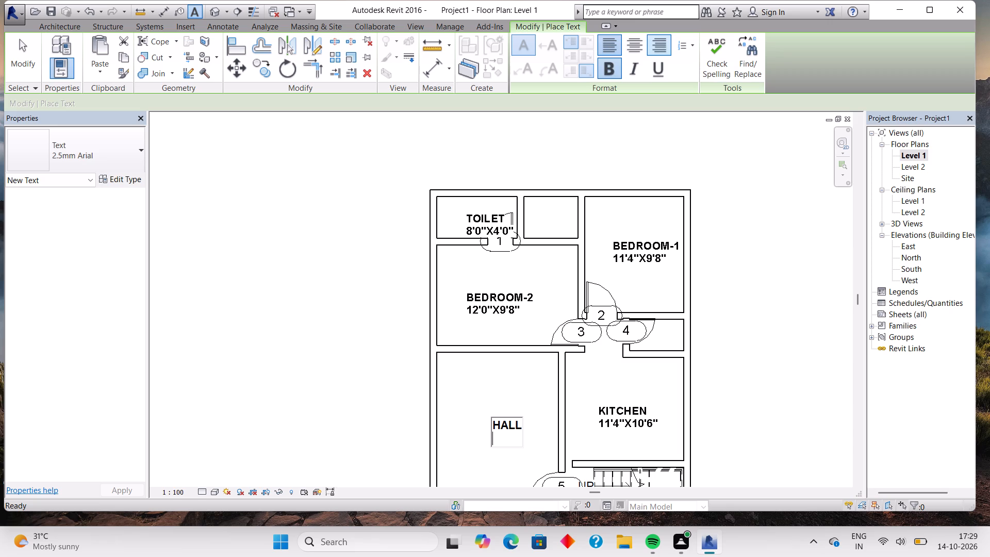
pyautogui.scroll(-2, 497, 302)
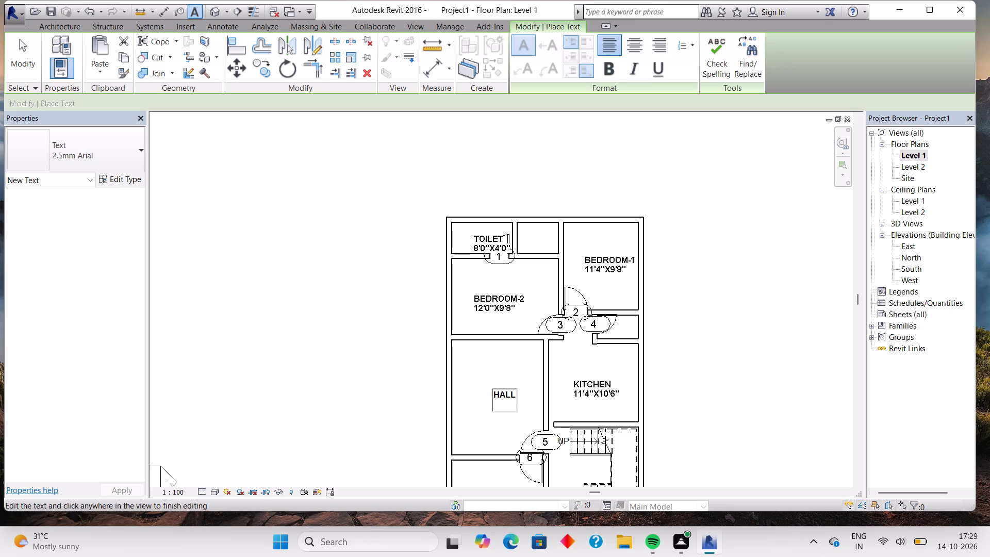
pyautogui.moveTo(513, 367); pyautogui.dragTo(493, 376, button='middle')
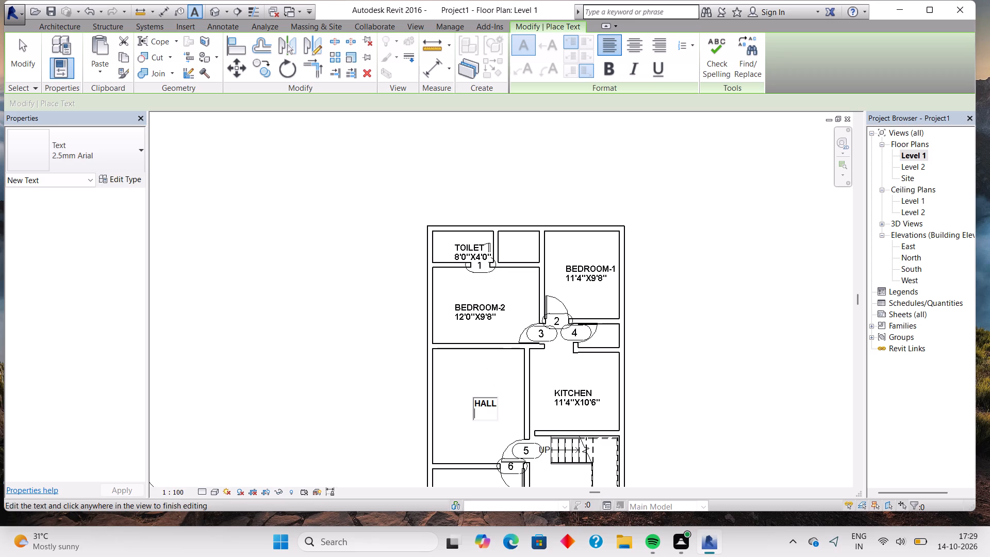
pyautogui.write('12')
pyautogui.press('BackSpace')
pyautogui.press('BackSpace')
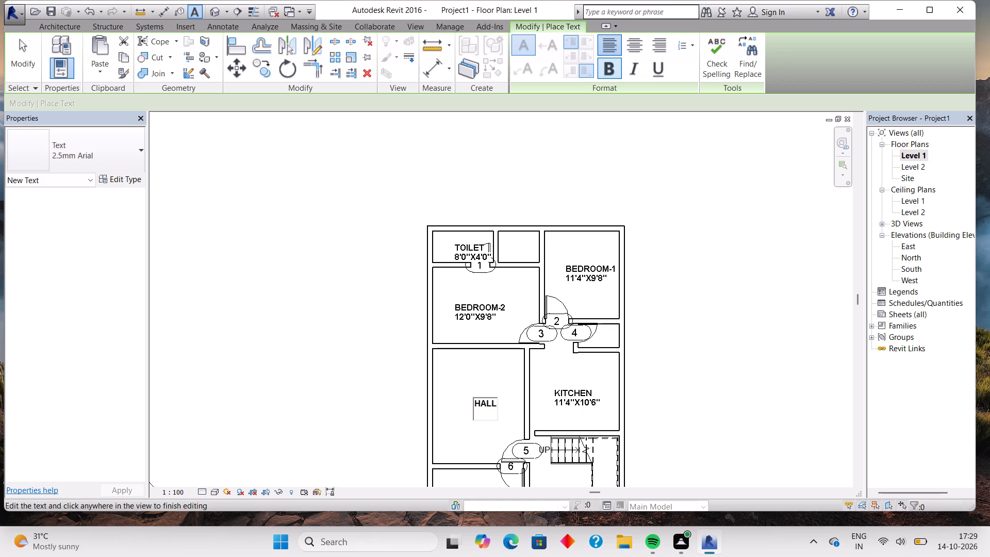
pyautogui.click(607, 73)
pyautogui.write('12')
pyautogui.press("'")
pyautogui.press('0')
pyautogui.hotkey('shift', '"')
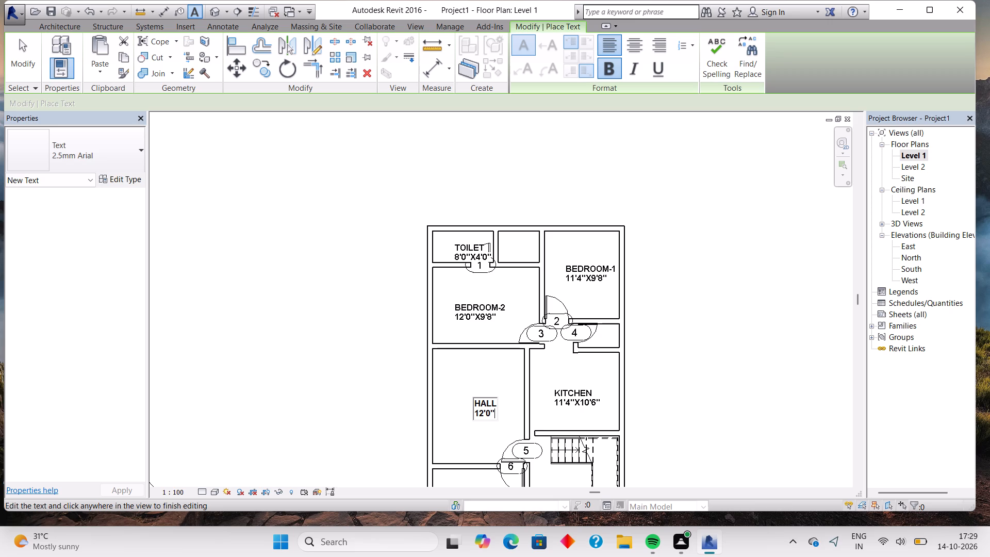
pyautogui.press('x')
pyautogui.write("15'")
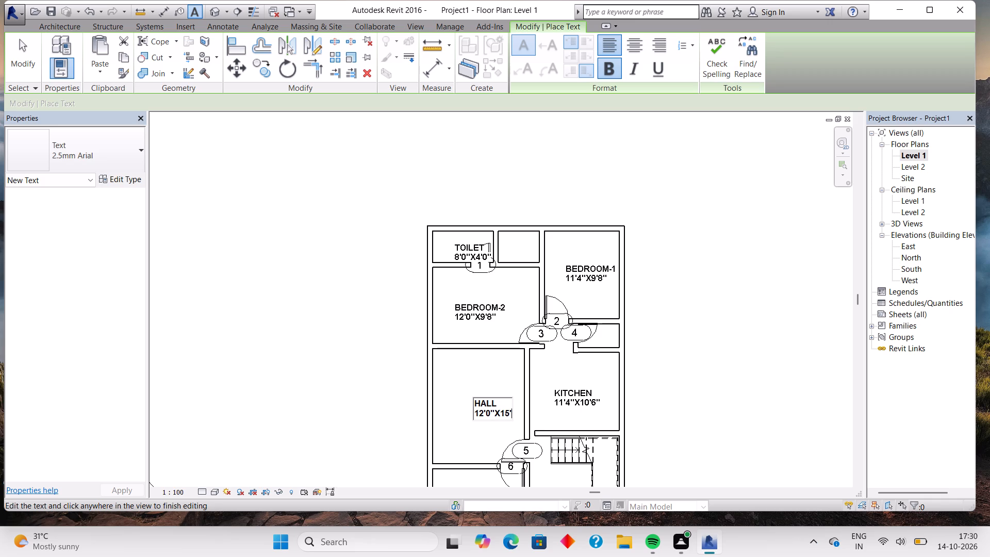
pyautogui.press('0')
pyautogui.hotkey('shift', '"')
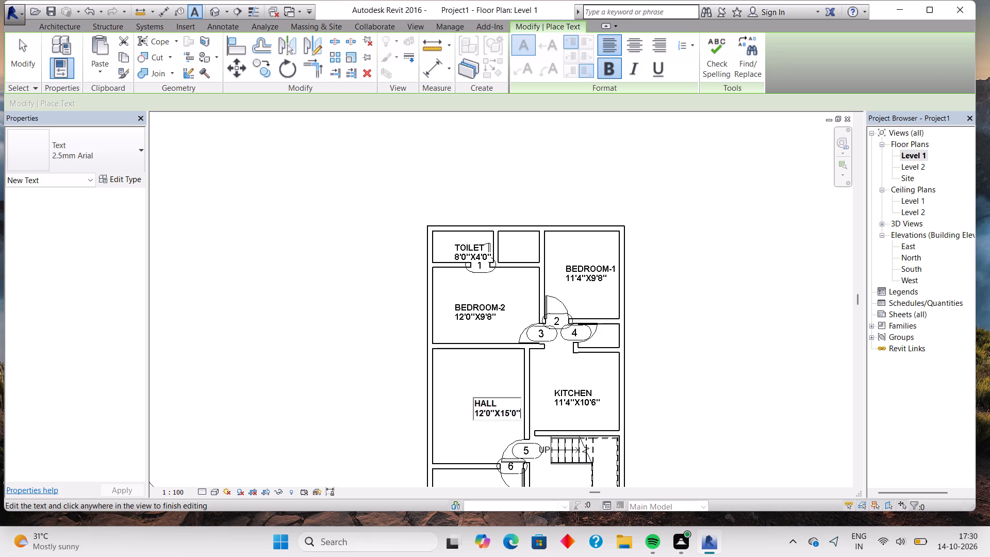
pyautogui.click(487, 438)
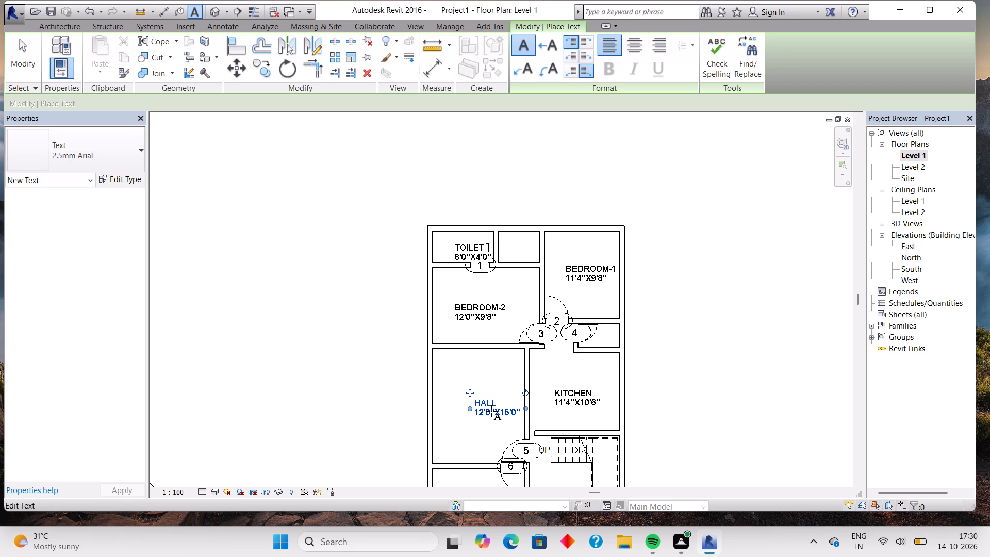
pyautogui.press('Left')
pyautogui.press('Left')
# Add a bold two-line text label reading BEDROOM-3 and 12'0"X9'0" in the room below the HALL.
pyautogui.moveTo(552, 455); pyautogui.dragTo(551, 456, button='middle')
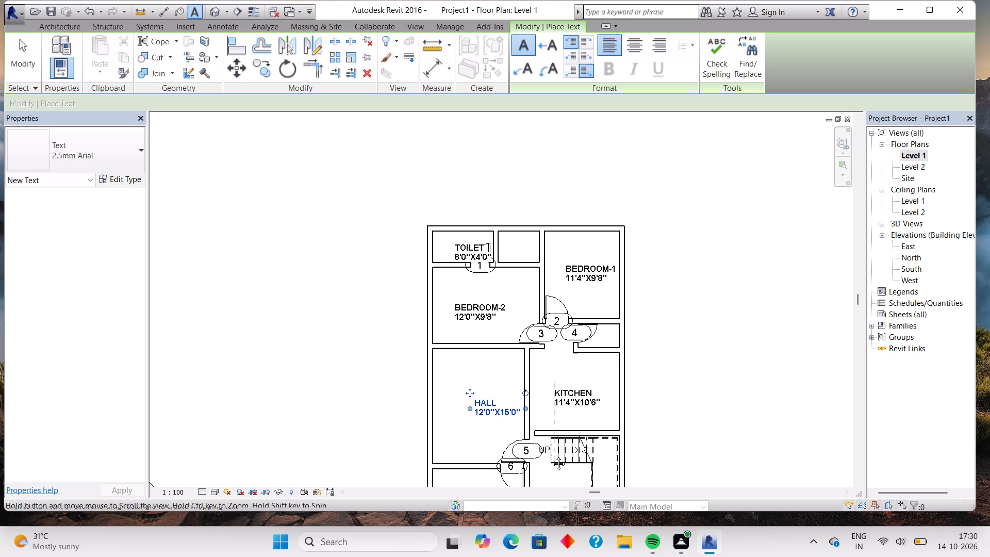
pyautogui.moveTo(551, 456); pyautogui.dragTo(586, 306, button='middle')
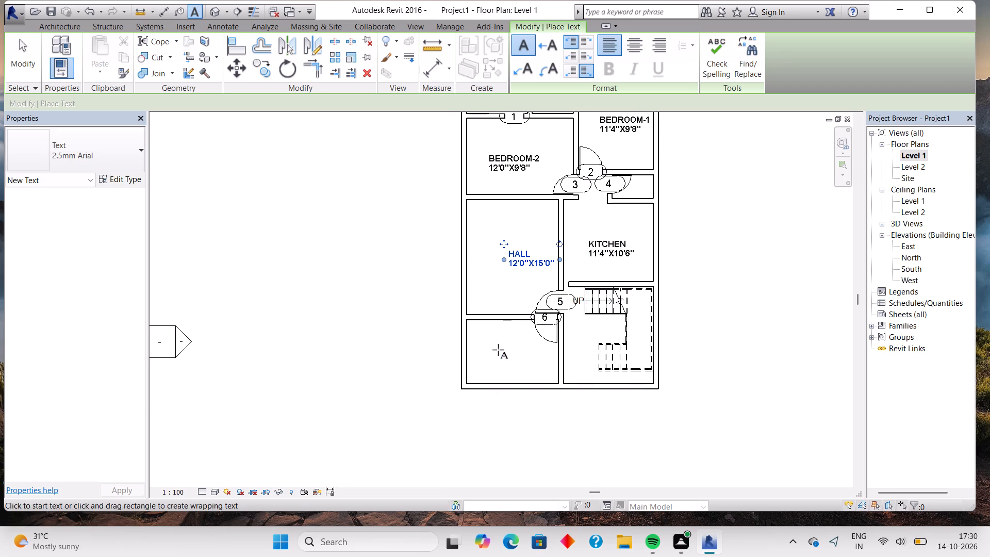
pyautogui.click(498, 350)
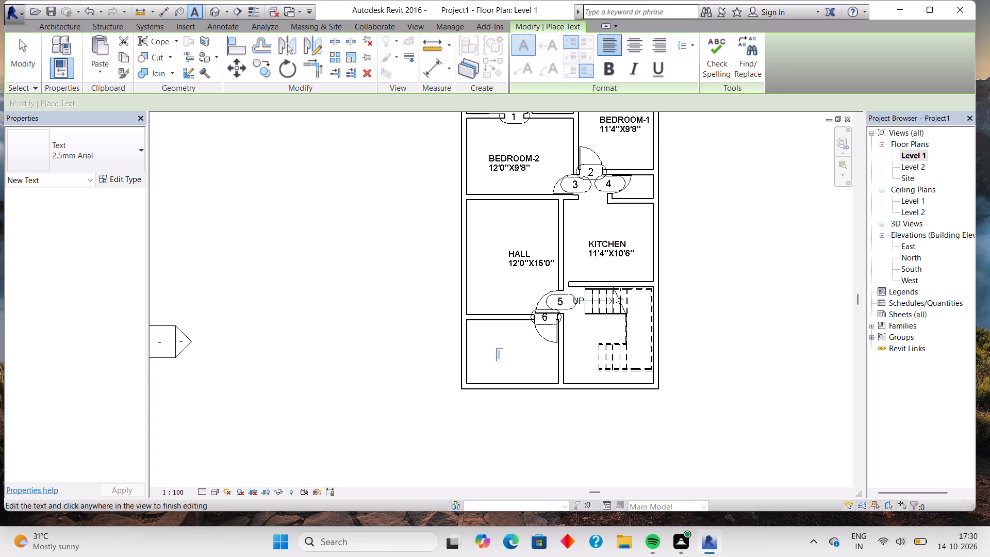
pyautogui.click(606, 68)
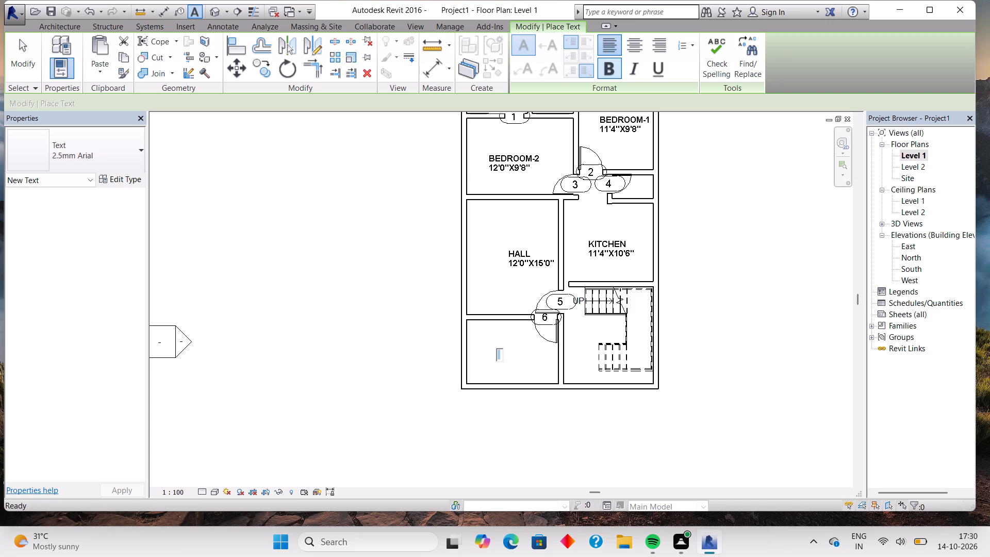
pyautogui.write('BEDRP')
pyautogui.press('BackSpace')
pyautogui.write('OOM')
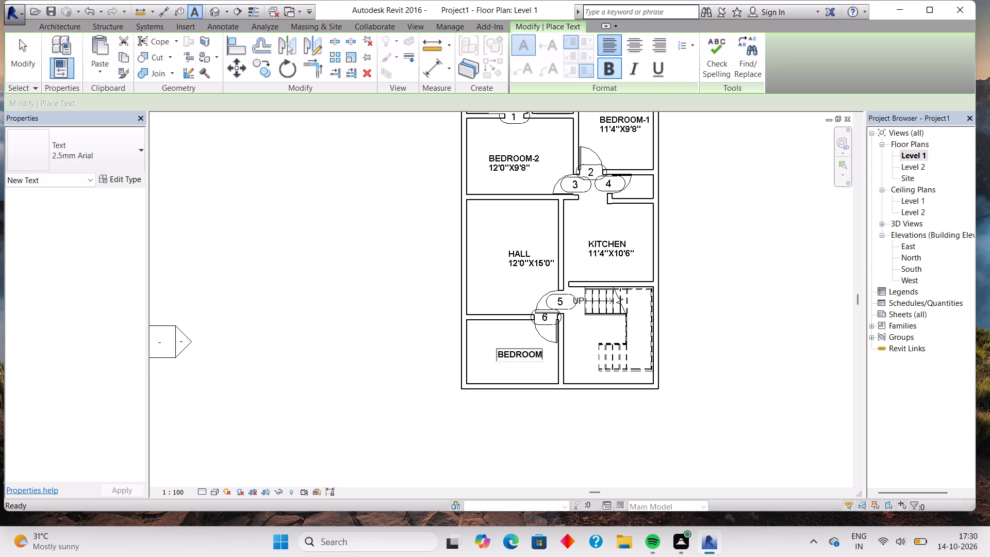
pyautogui.write('-3')
pyautogui.press('Return')
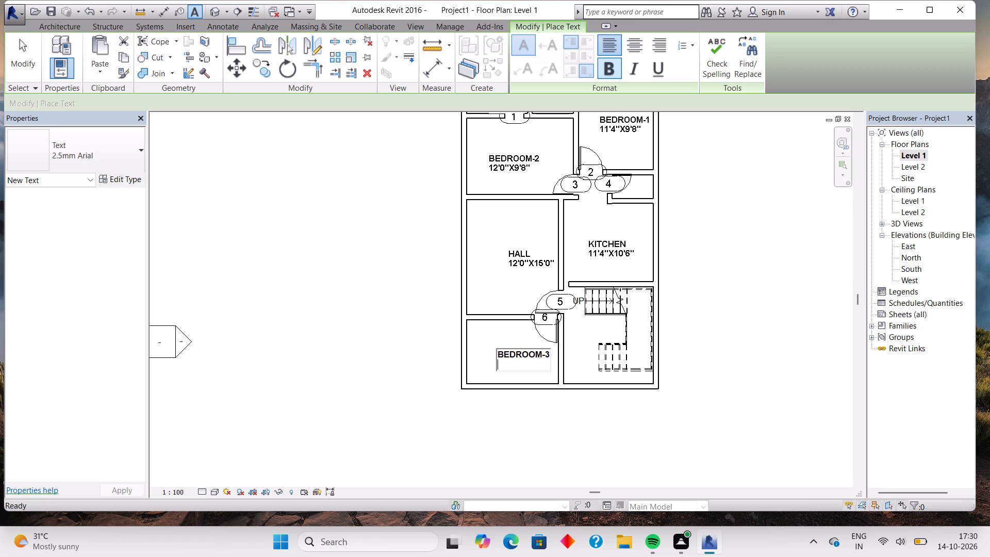
pyautogui.write('12')
pyautogui.write("'0")
pyautogui.hotkey('shift', '"')
pyautogui.press('x')
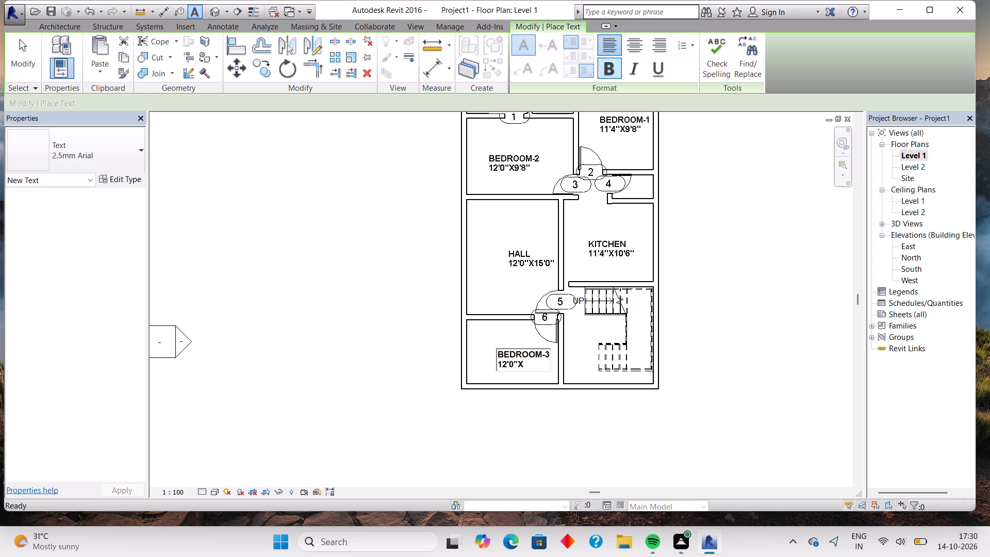
pyautogui.press('9')
pyautogui.press('/')
pyautogui.press('BackSpace')
pyautogui.press("'")
pyautogui.press('0')
pyautogui.hotkey('shift', '"')
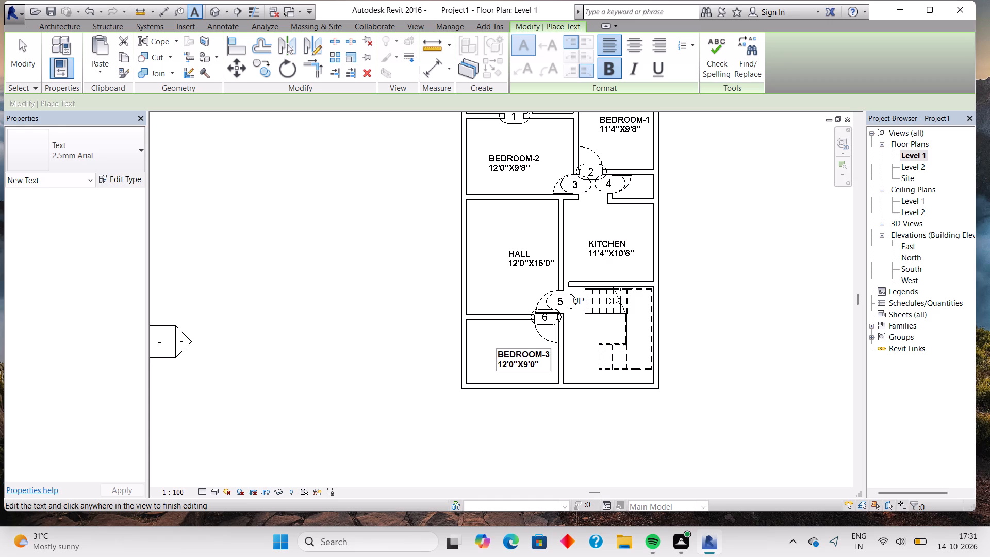
pyautogui.click(629, 185)
# Add a bold two-line text label reading TOILET and 6'4"X4'0" in the small room between BEDROOM-1 and the KITCHEN.
pyautogui.click(629, 185)
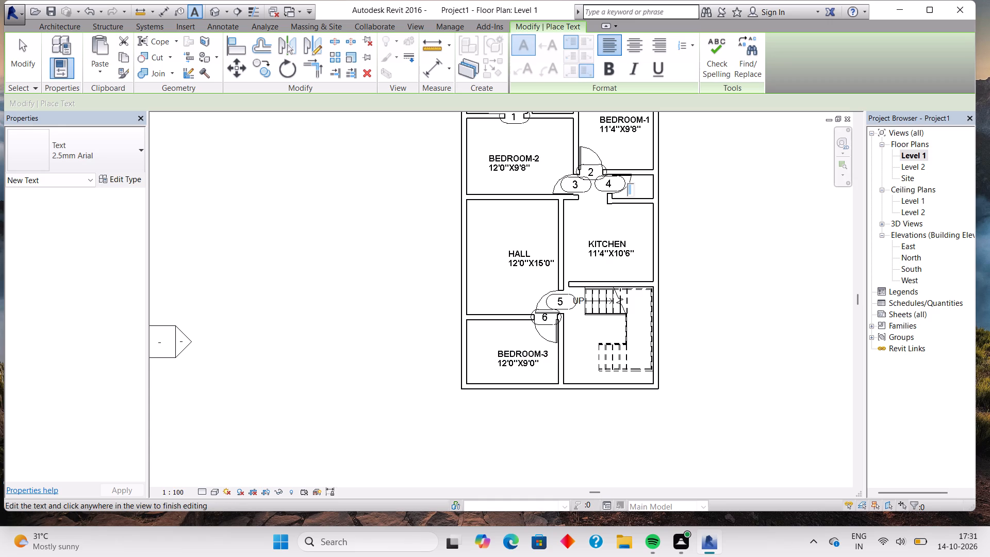
pyautogui.press('t')
pyautogui.press('BackSpace')
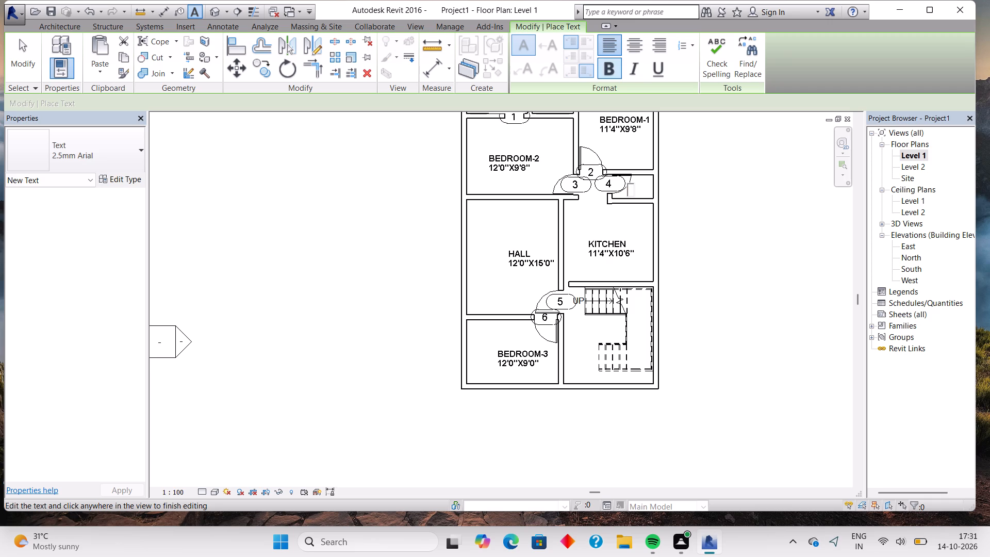
pyautogui.click(606, 72)
pyautogui.press('t')
pyautogui.write('OILET')
pyautogui.press('Return')
pyautogui.write("6'4")
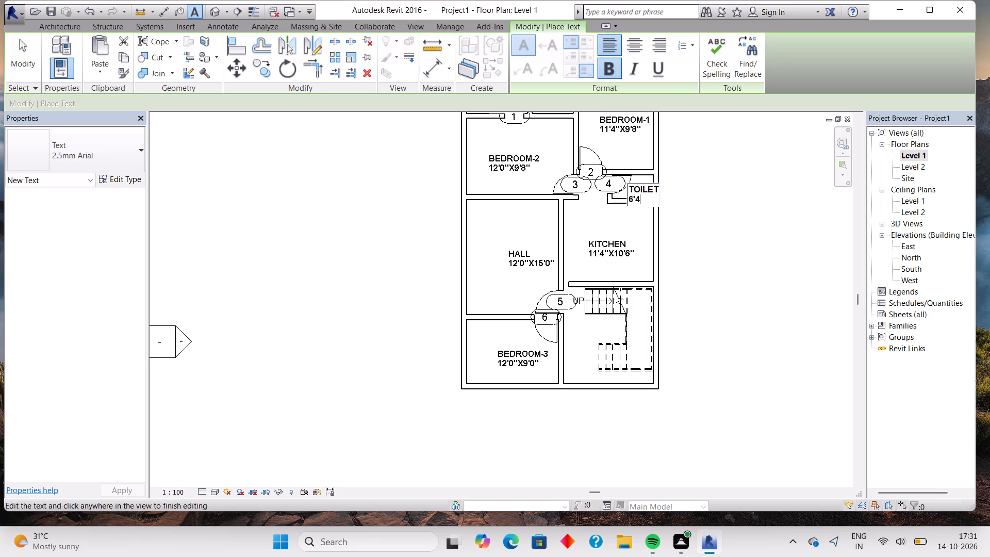
pyautogui.hotkey('shift', '"')
pyautogui.press('x')
pyautogui.press('4')
pyautogui.press("'")
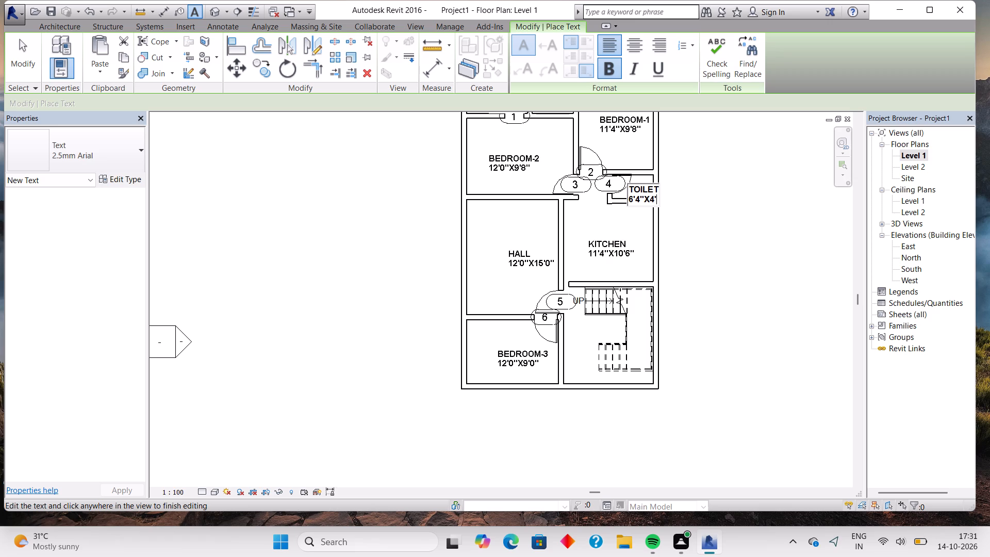
pyautogui.press('0')
pyautogui.press("'")
pyautogui.press('BackSpace')
pyautogui.hotkey('shift', '"')
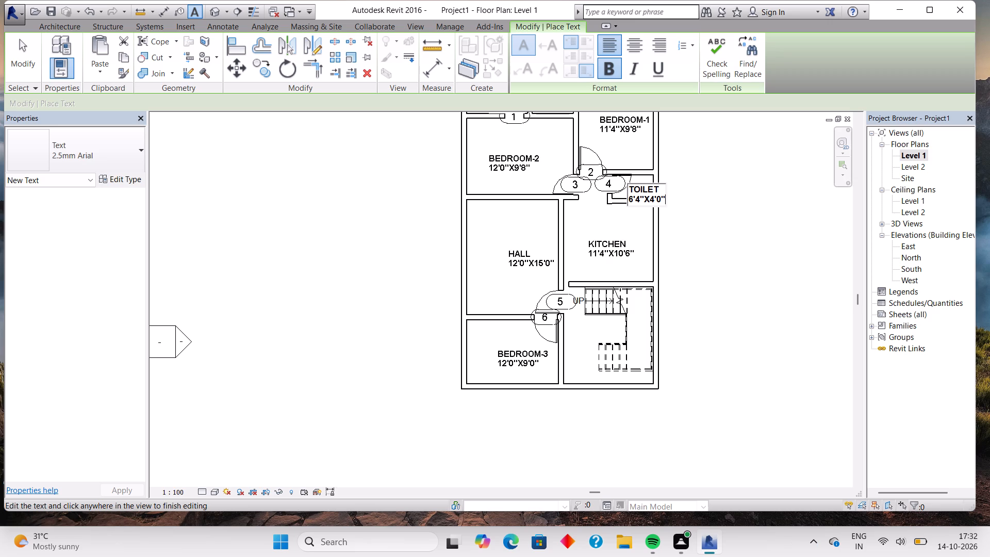
pyautogui.click(574, 349)
# Add a bold two-line text label reading PORCH and 11'4"X14'2" in the staircase room beside BEDROOM-3.
pyautogui.click(574, 349)
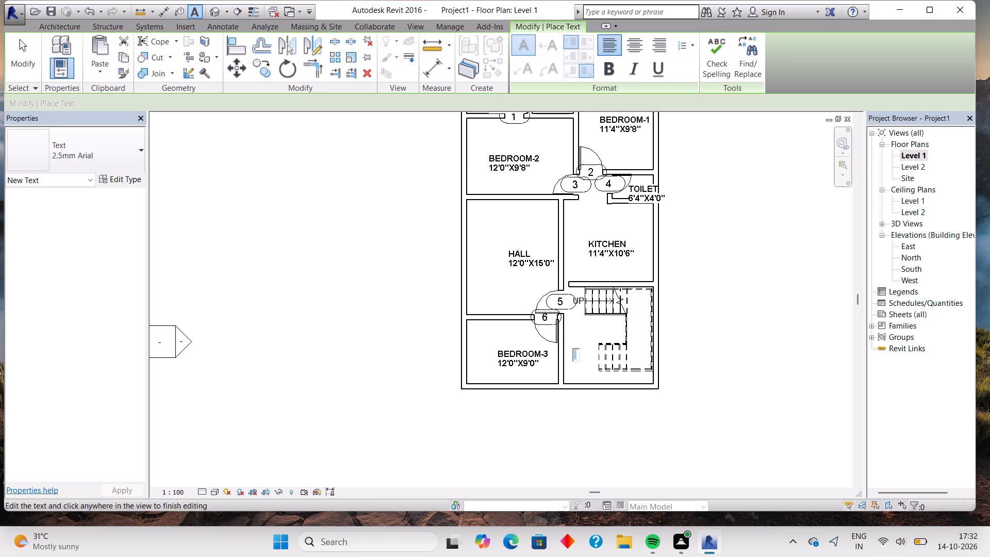
pyautogui.write('PO')
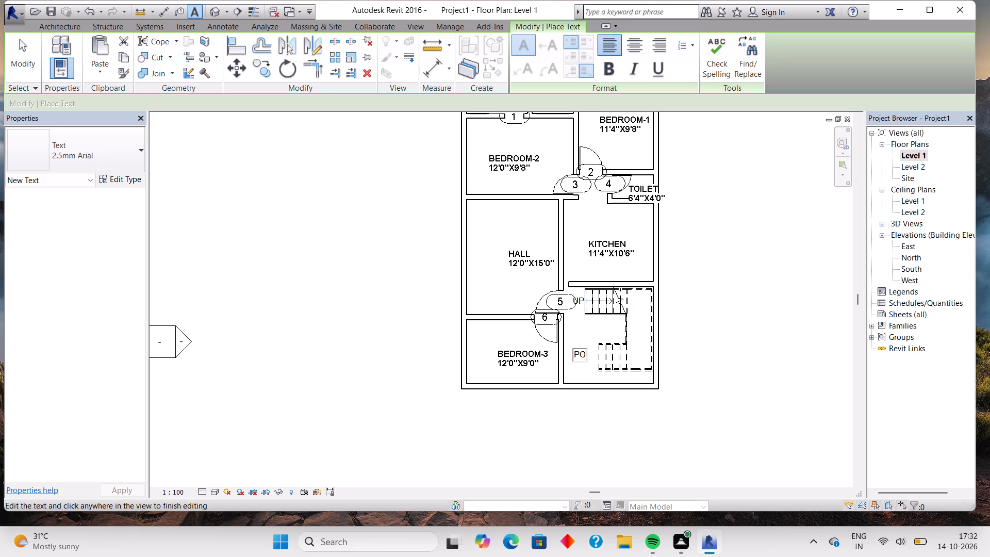
pyautogui.press('BackSpace')
pyautogui.press('BackSpace')
pyautogui.click(606, 74)
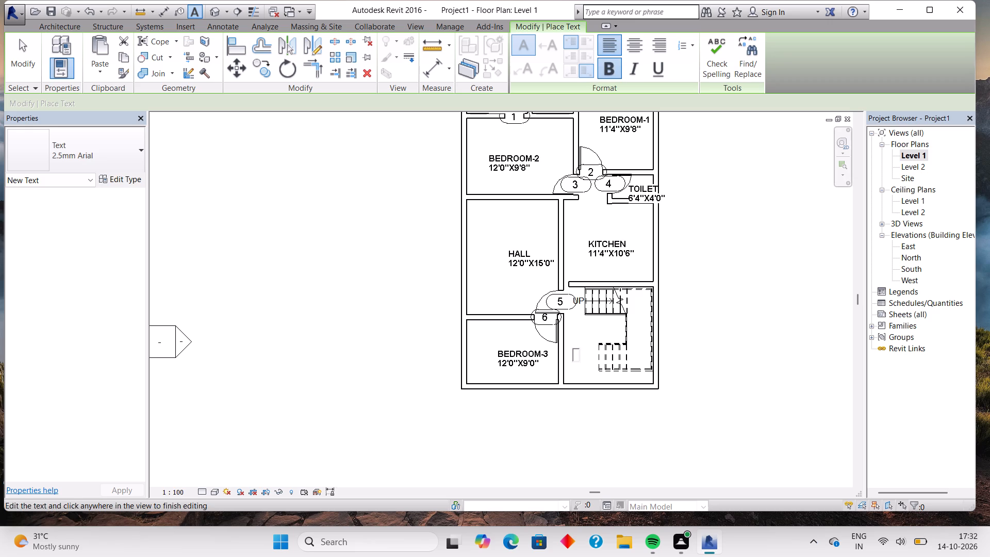
pyautogui.write('PO')
pyautogui.write('RCH')
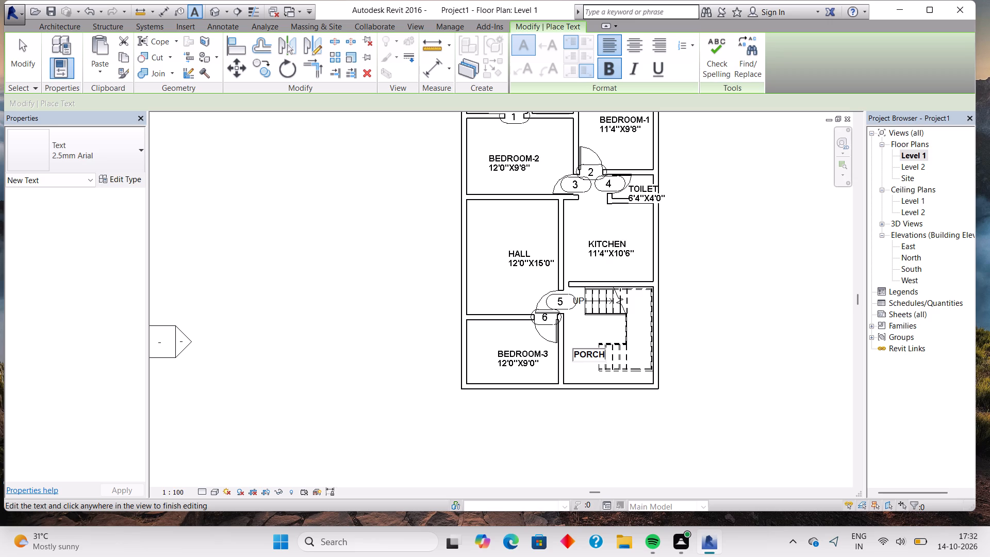
pyautogui.press('Return')
pyautogui.write('11')
pyautogui.write("'4")
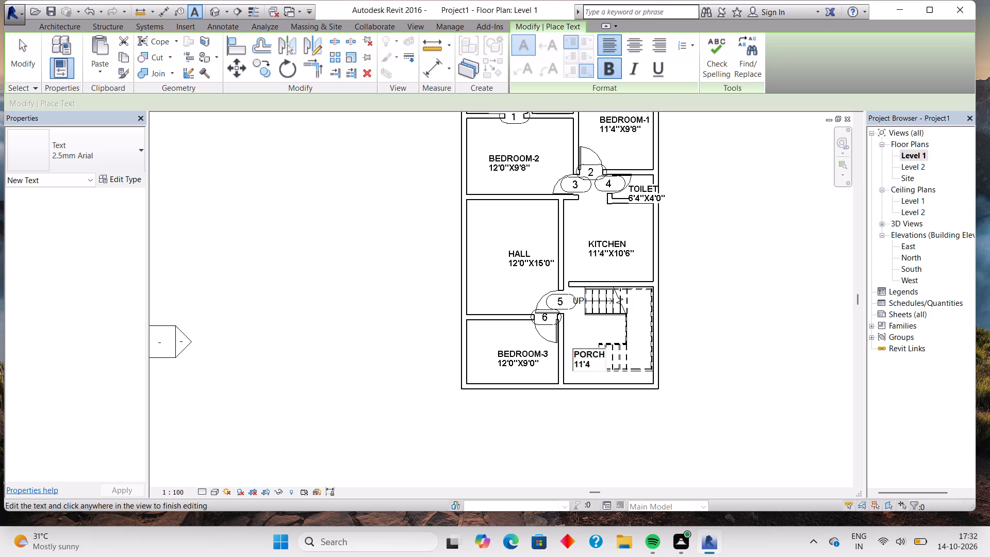
pyautogui.press('x')
pyautogui.press('BackSpace')
pyautogui.hotkey('shift', '"')
pyautogui.press('x')
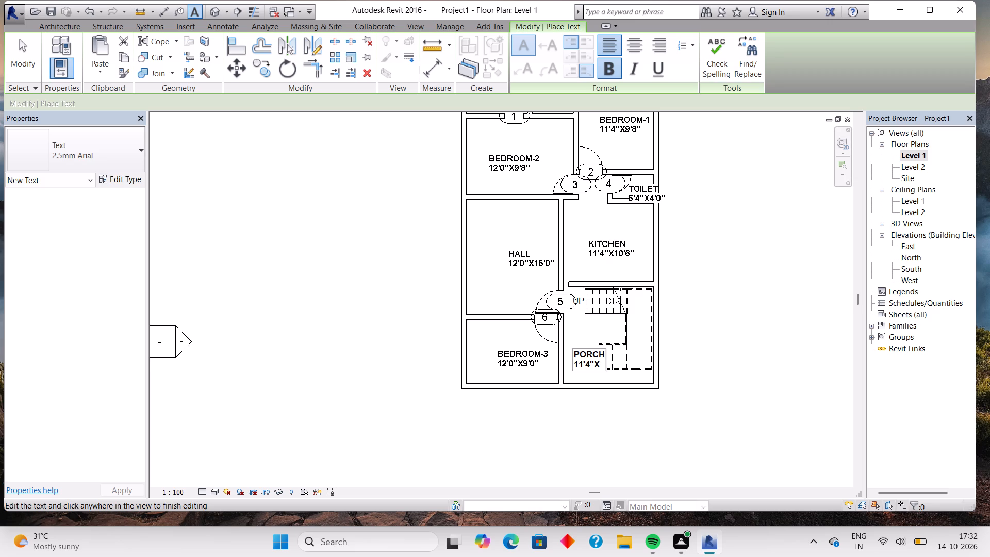
pyautogui.write('14')
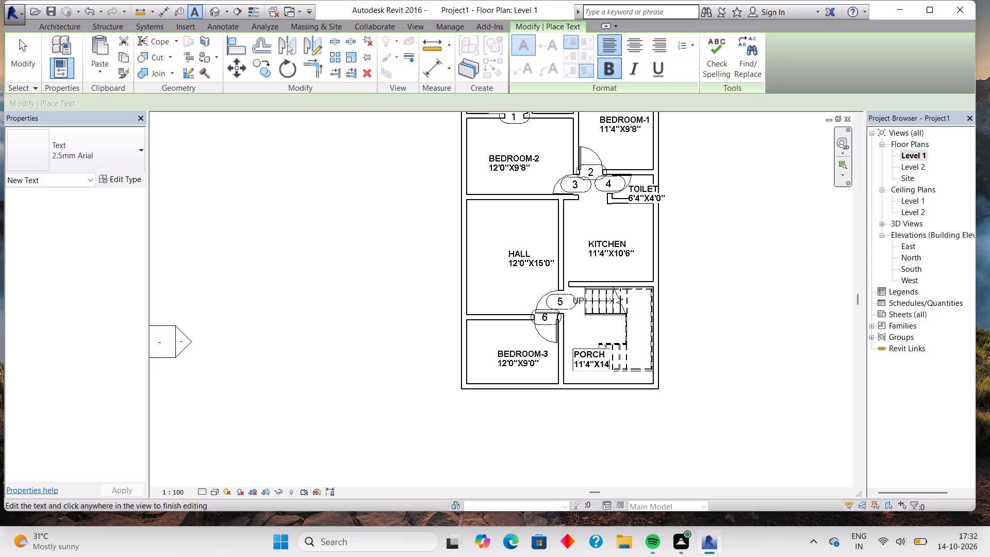
pyautogui.press("'")
pyautogui.press('2')
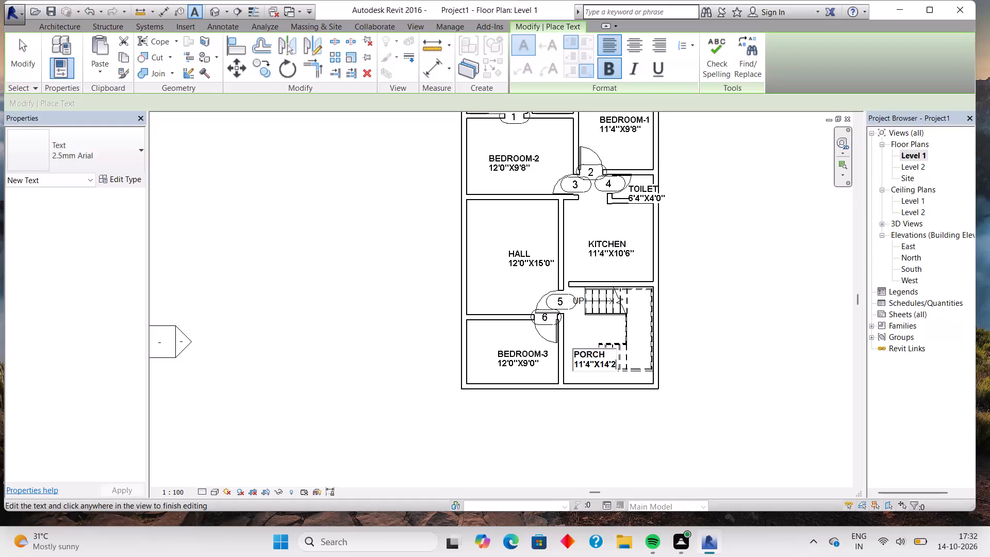
pyautogui.hotkey('shift', '"')
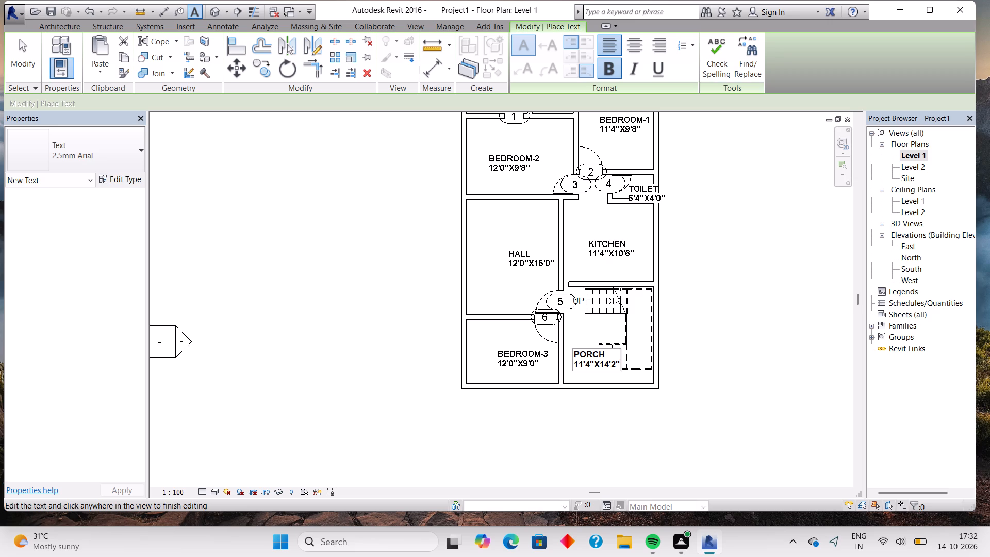
pyautogui.click(505, 353)
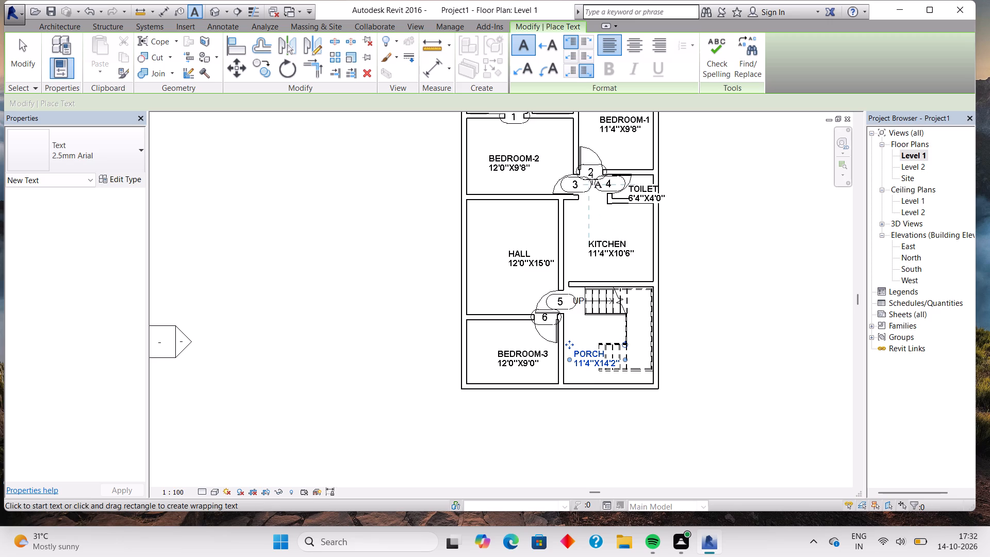
pyautogui.moveTo(580, 187); pyautogui.dragTo(592, 298, button='middle')
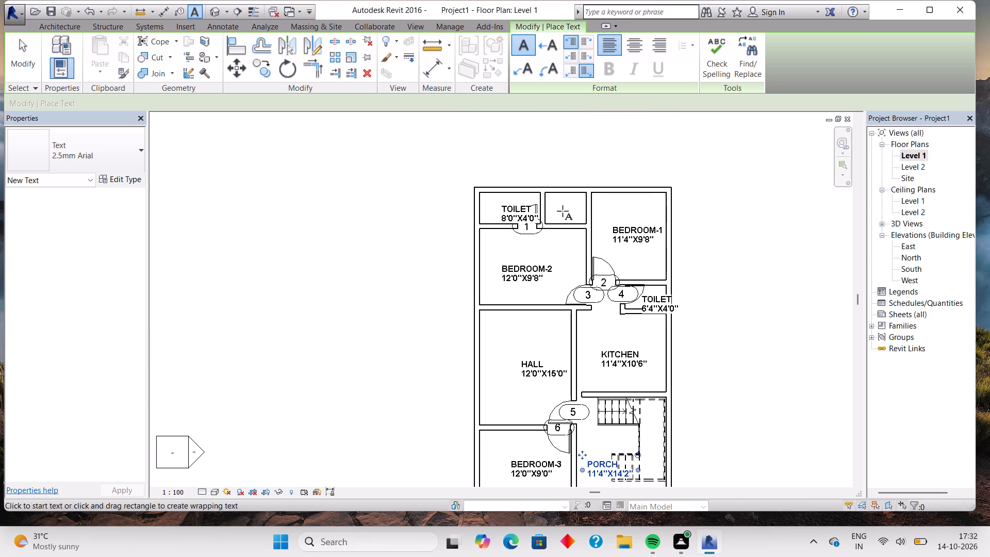
pyautogui.moveTo(565, 341); pyautogui.dragTo(557, 297, button='middle')
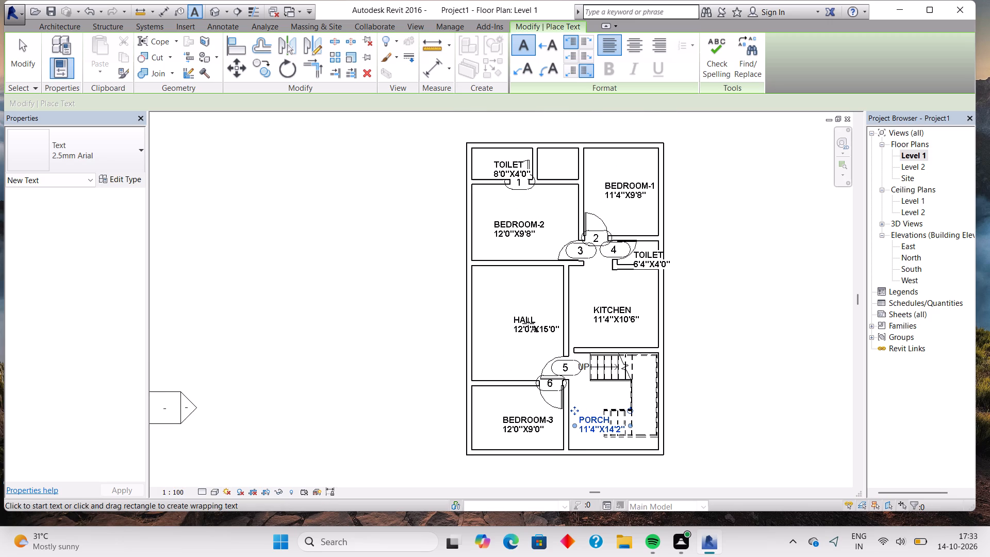
pyautogui.press('Escape')
pyautogui.press('Escape')
pyautogui.press('Escape')
# Nudge the HALL label left and slightly up, away from the wall shared with the KITCHEN.
pyautogui.click(528, 323)
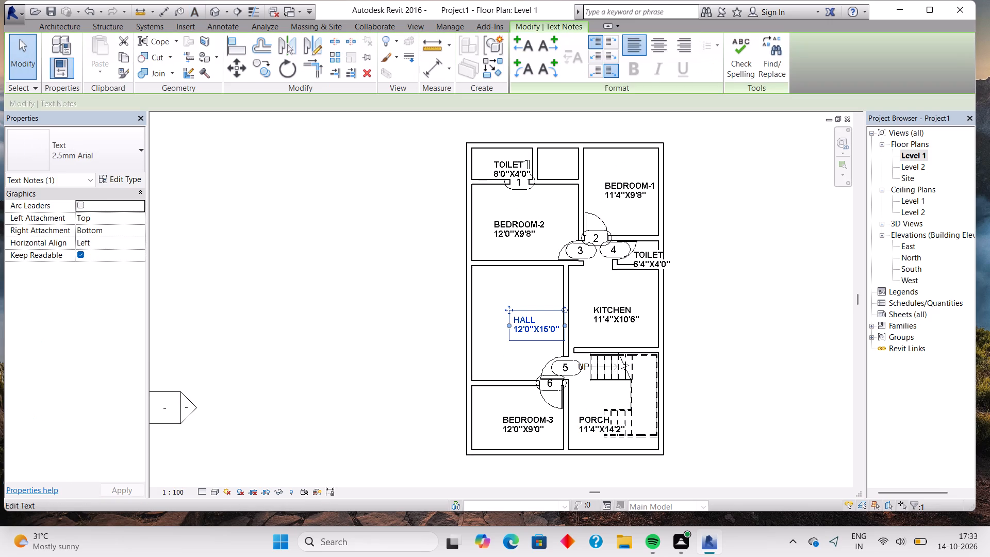
pyautogui.press('Left')
pyautogui.press('Left')
pyautogui.press('Left')
pyautogui.press('Left')
pyautogui.press('Up')
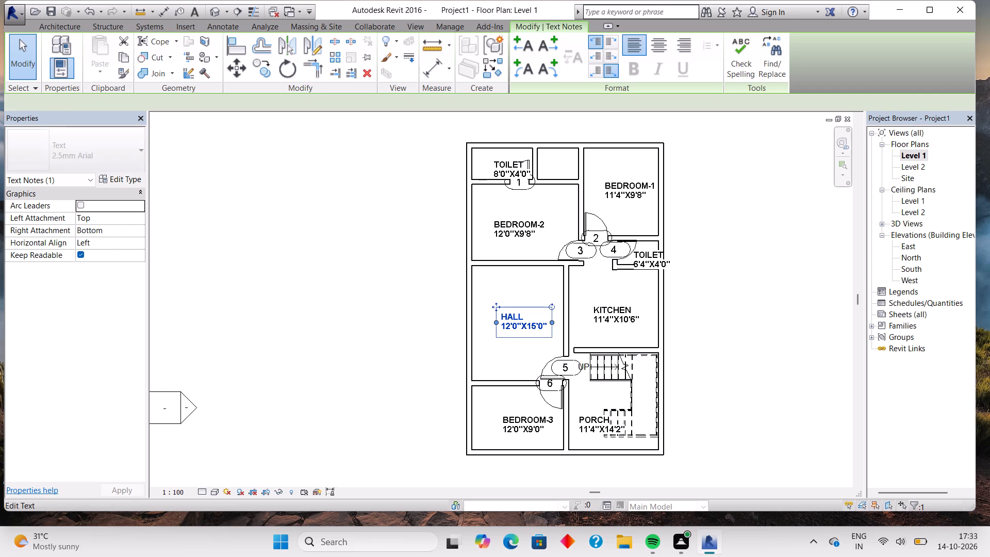
pyautogui.press('Escape')
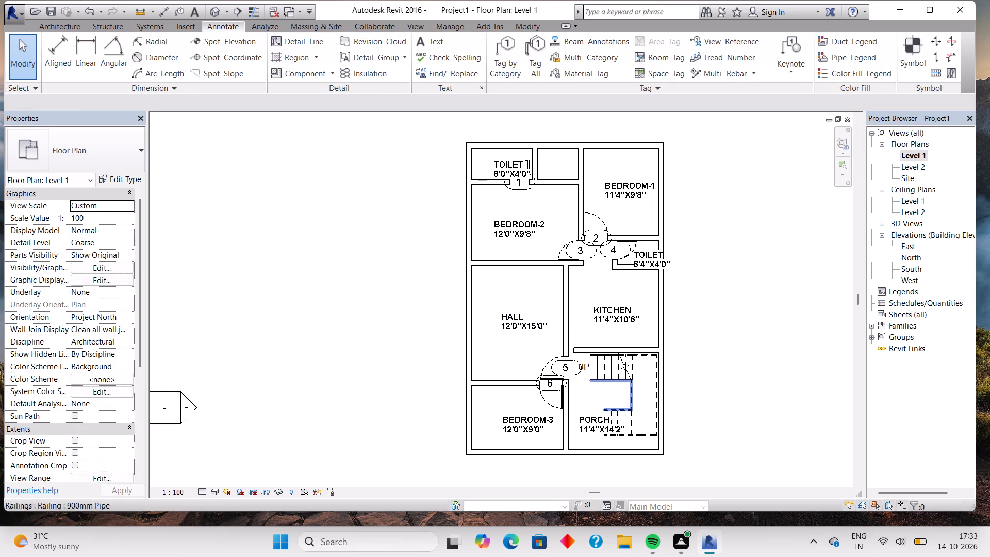
# Nudge the 8'0"X4'0" TOILET label left and up so it sits inside its room, clear of door tag 1.
pyautogui.click(504, 166)
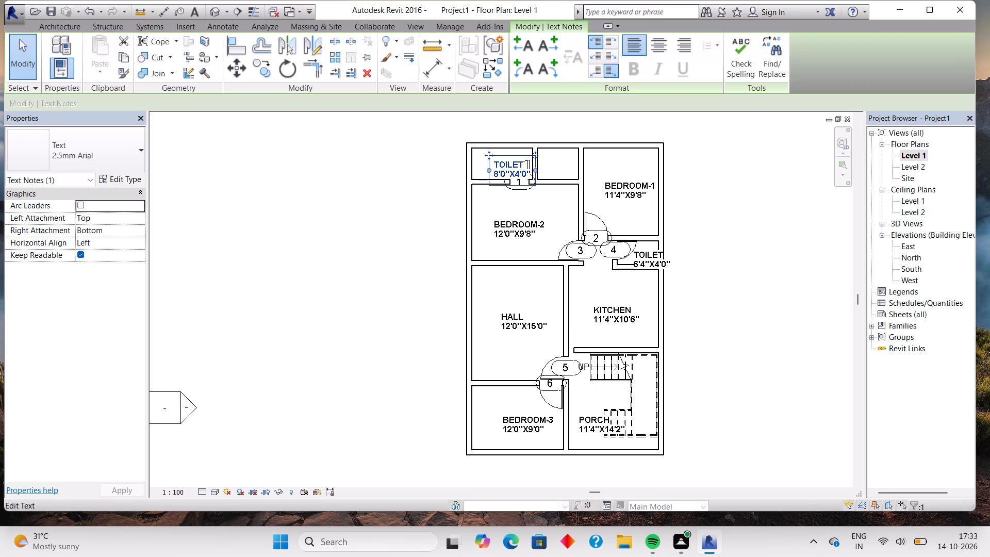
pyautogui.press('Up')
pyautogui.press('Left')
pyautogui.press('Left')
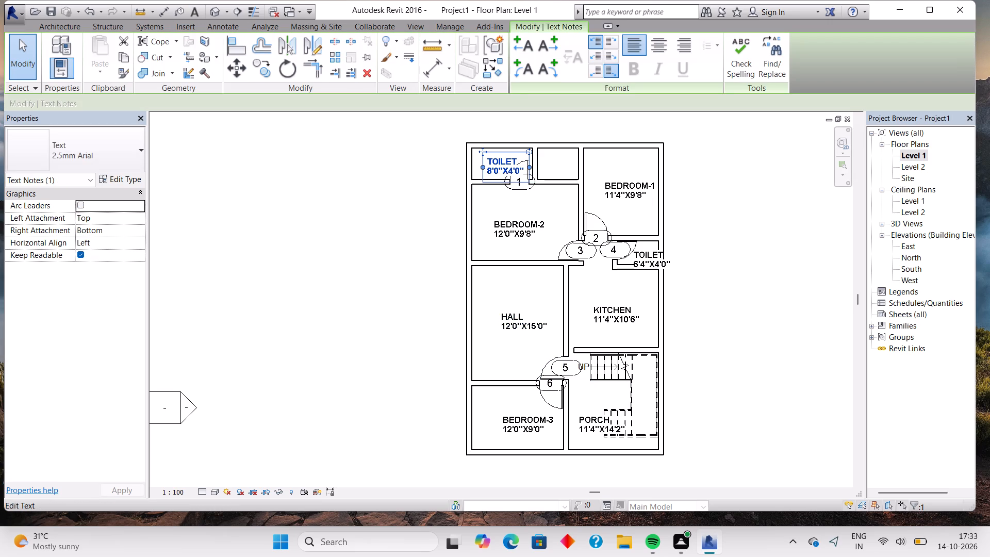
pyautogui.press('Up')
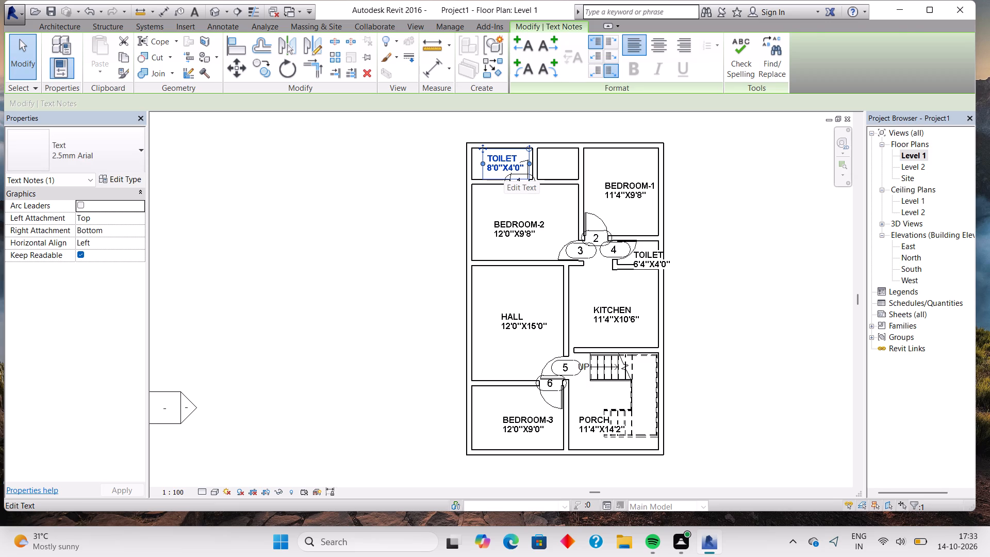
pyautogui.press('Escape')
# Nudge the KITCHEN label upward toward the middle of its room.
pyautogui.click(618, 318)
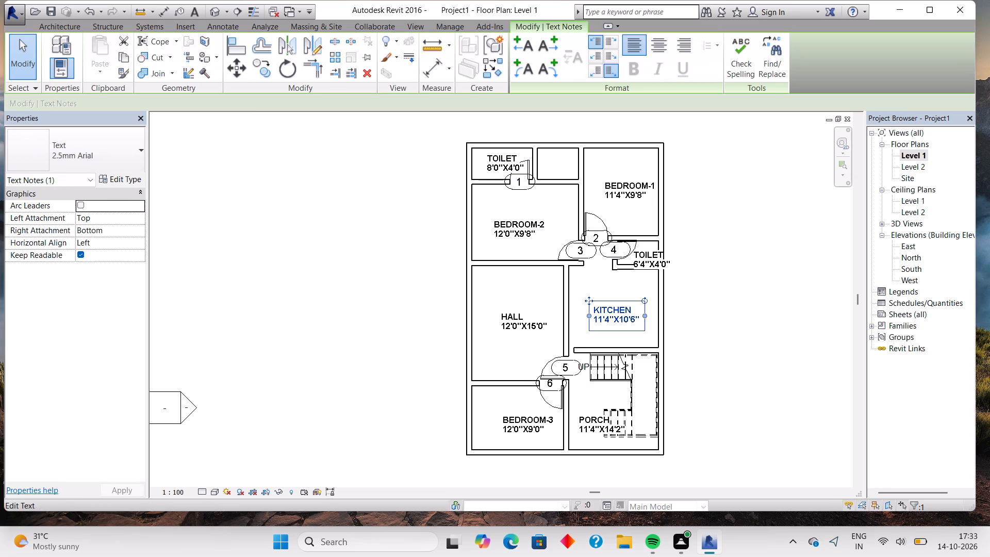
pyautogui.press('Up')
pyautogui.press('Up')
pyautogui.press('Up')
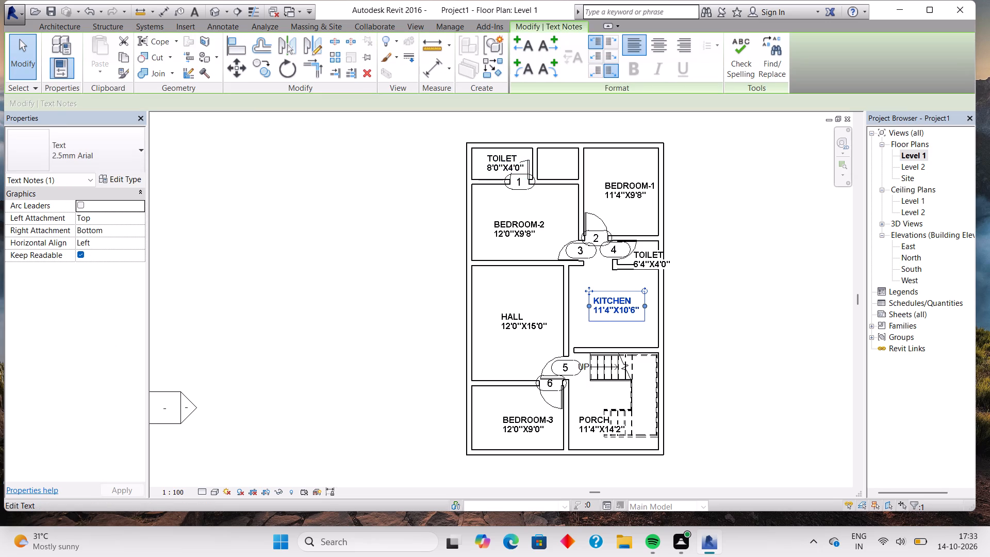
# Fine-tune the HALL label with a further small nudge left and up.
pyautogui.click(534, 322)
pyautogui.press('Left')
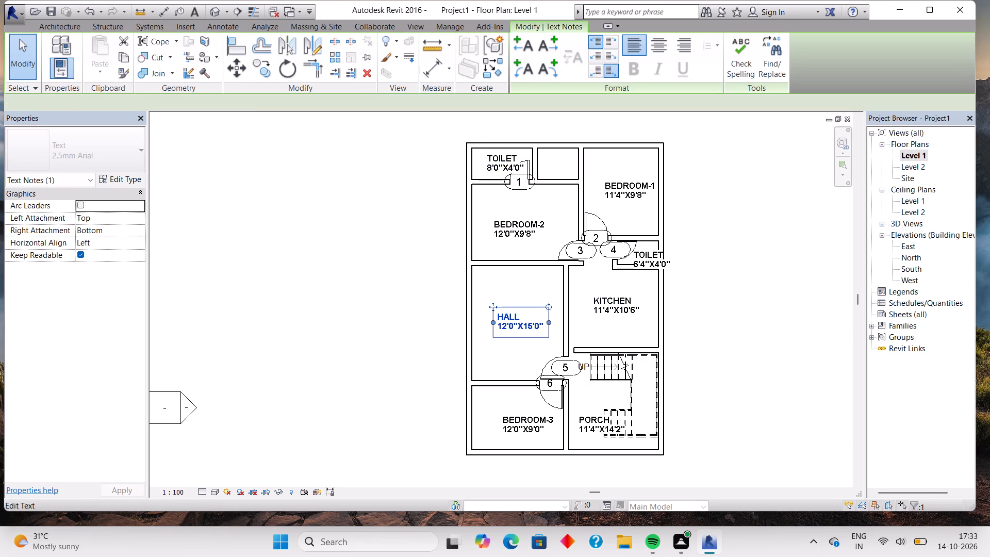
pyautogui.press('Left')
pyautogui.press('Up')
pyautogui.press('Right')
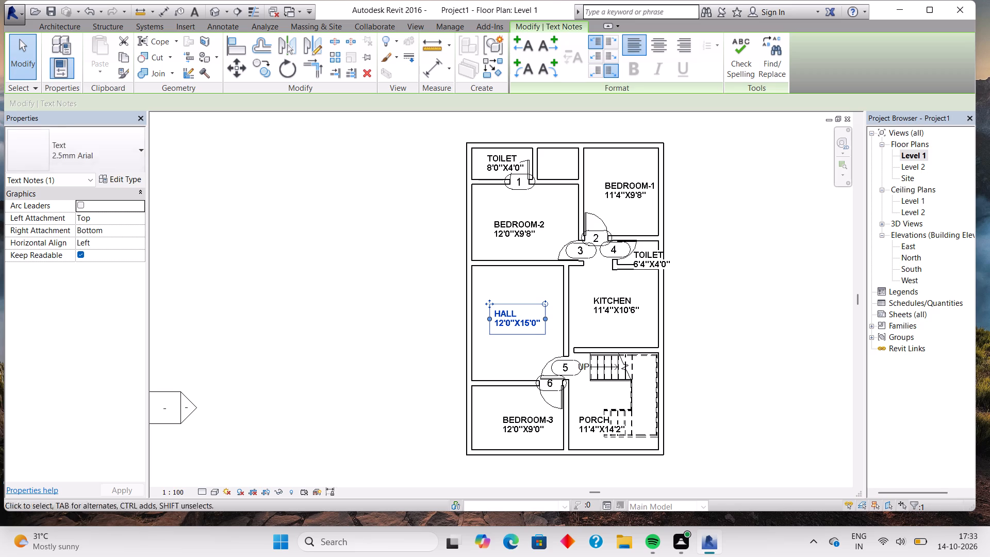
# Nudge the BEDROOM-1 label left, away from the outer wall, to centre it in the room.
pyautogui.click(619, 196)
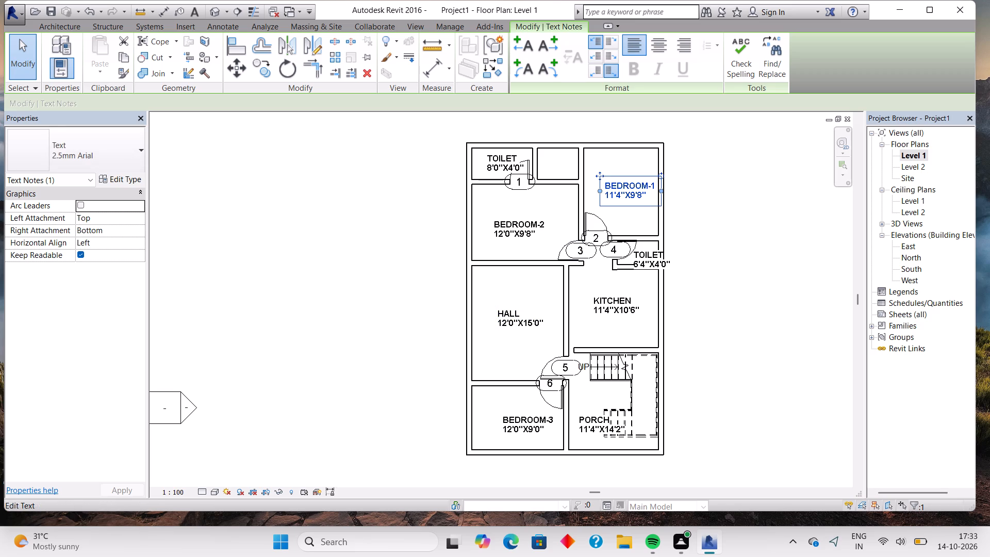
pyautogui.press('Left')
pyautogui.press('Left')
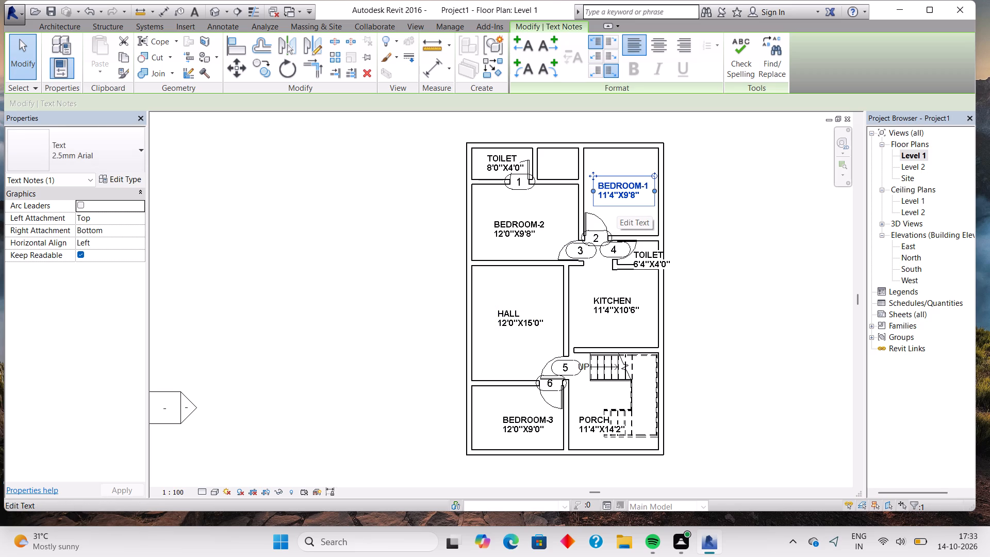
# Nudge the BEDROOM-3 label slightly left and up to centre it in its room.
pyautogui.click(536, 426)
pyautogui.press('Left')
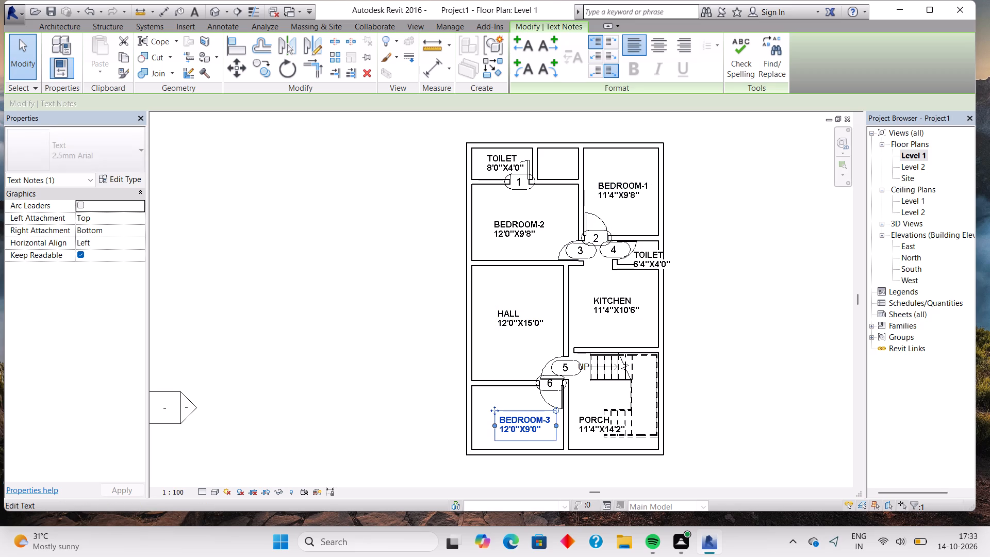
pyautogui.press('Left')
pyautogui.press('Up')
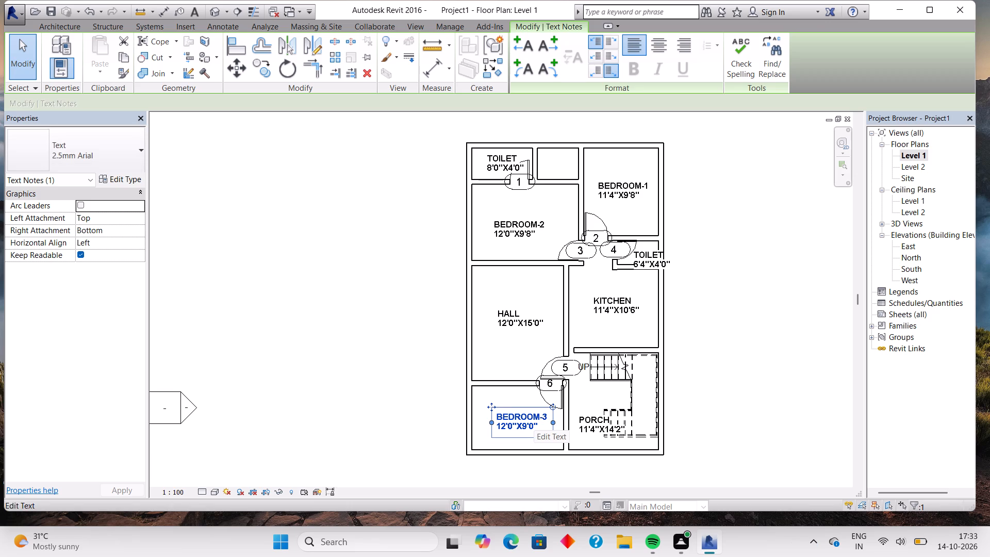
pyautogui.press('Escape')
# Move the PORCH label up into the open space between the two stair flights, clear of the dashed treads.
pyautogui.click(587, 429)
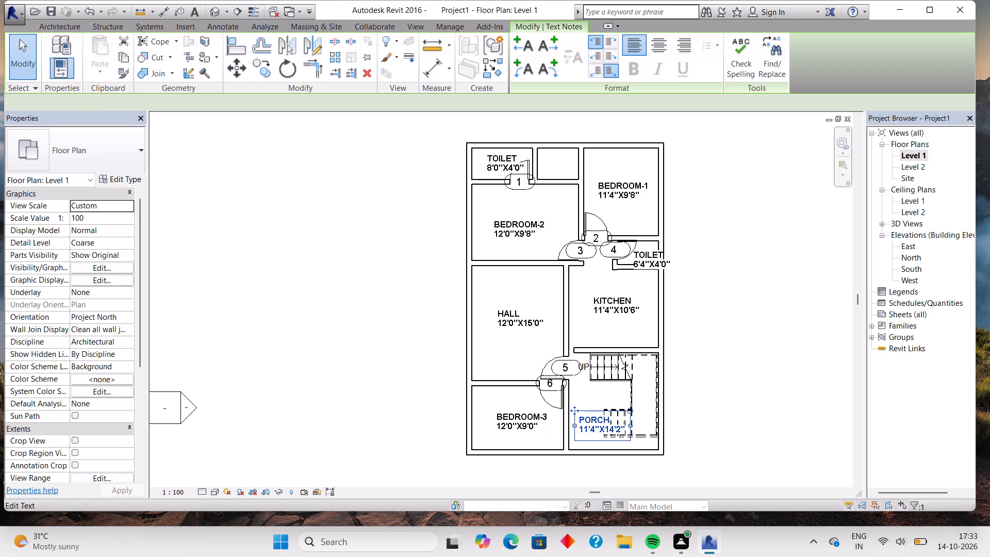
pyautogui.press('Up')
pyautogui.press('Up')
pyautogui.press('Up')
pyautogui.press('Up')
pyautogui.press('Up')
pyautogui.press('Up')
pyautogui.press('Up')
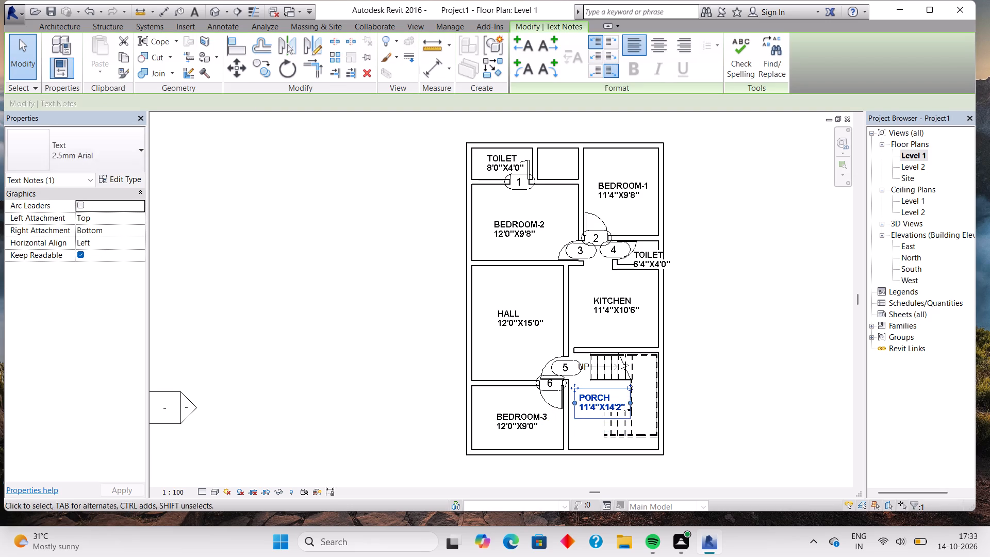
# Nudge the PORCH label slightly up and left into the open space between the stair flights.
pyautogui.press('Up')
pyautogui.press('Left')
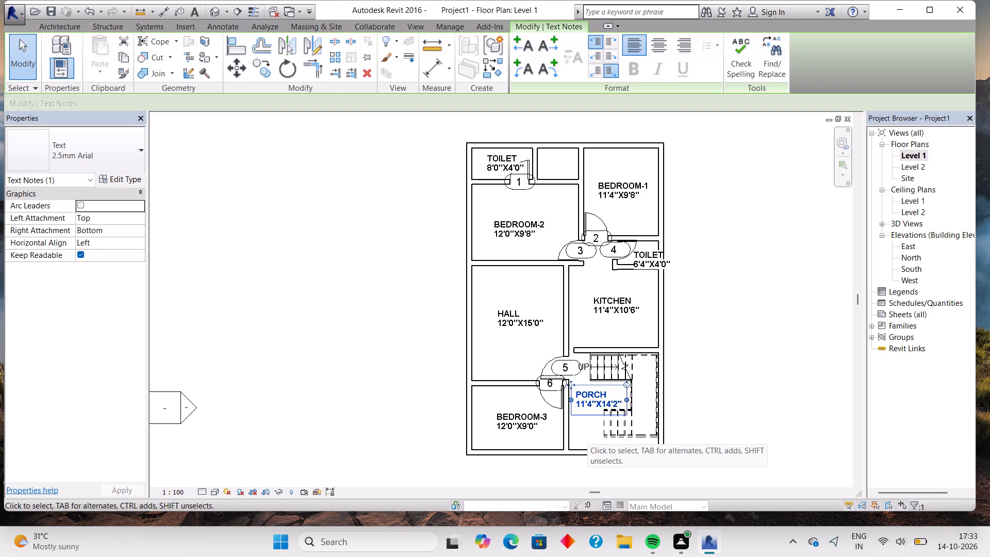
pyautogui.press('Escape')
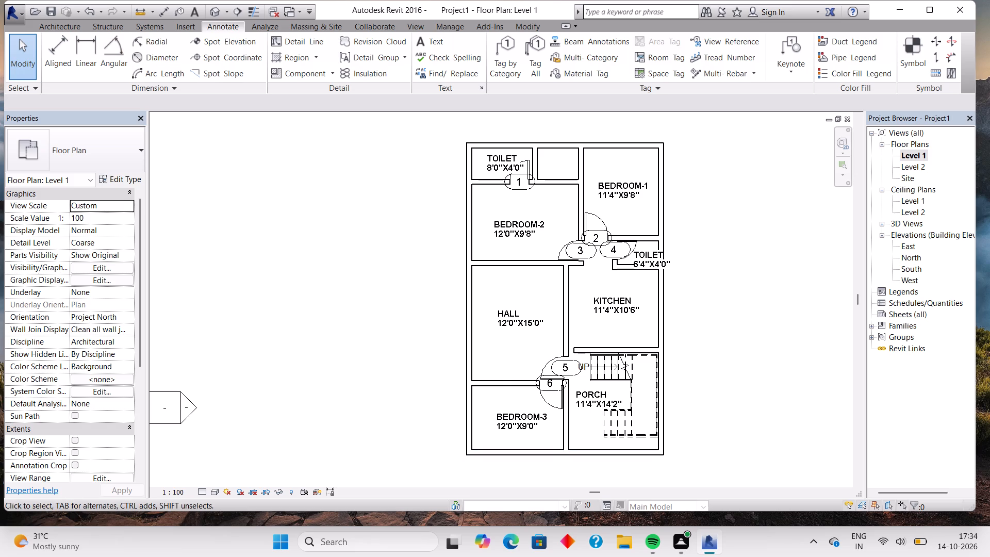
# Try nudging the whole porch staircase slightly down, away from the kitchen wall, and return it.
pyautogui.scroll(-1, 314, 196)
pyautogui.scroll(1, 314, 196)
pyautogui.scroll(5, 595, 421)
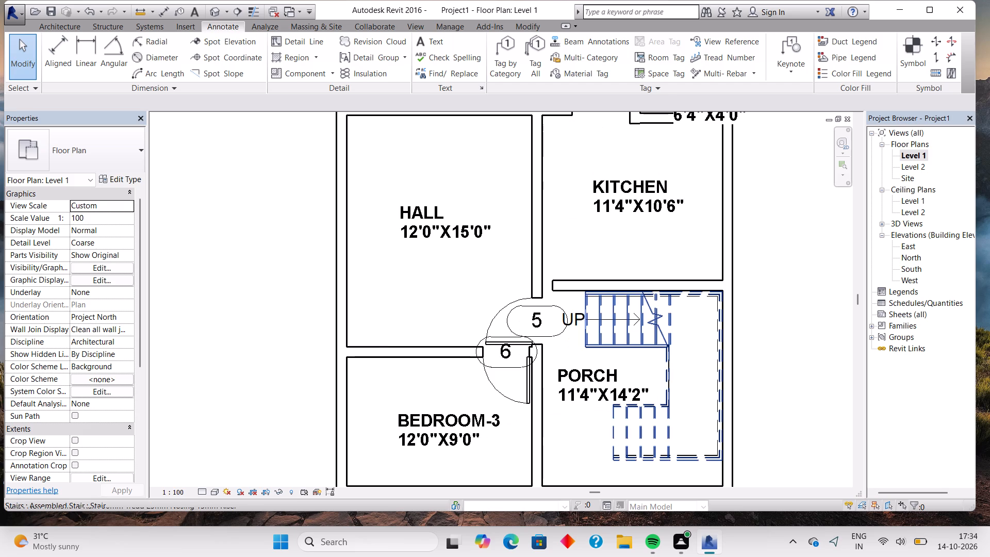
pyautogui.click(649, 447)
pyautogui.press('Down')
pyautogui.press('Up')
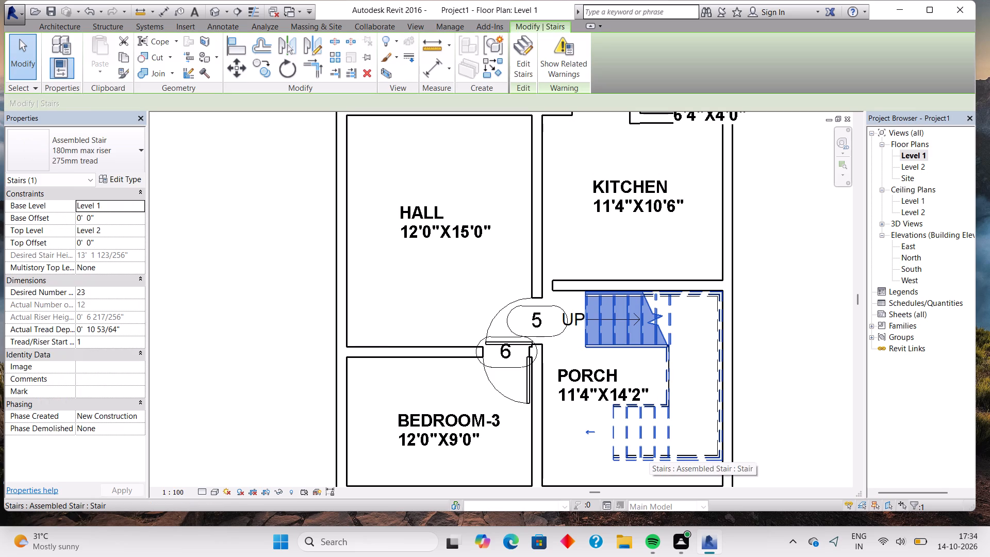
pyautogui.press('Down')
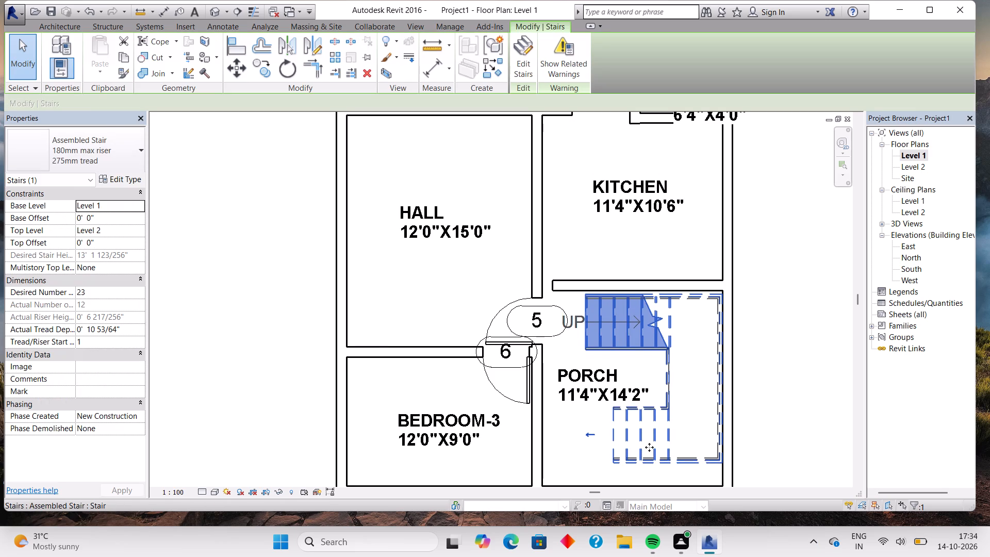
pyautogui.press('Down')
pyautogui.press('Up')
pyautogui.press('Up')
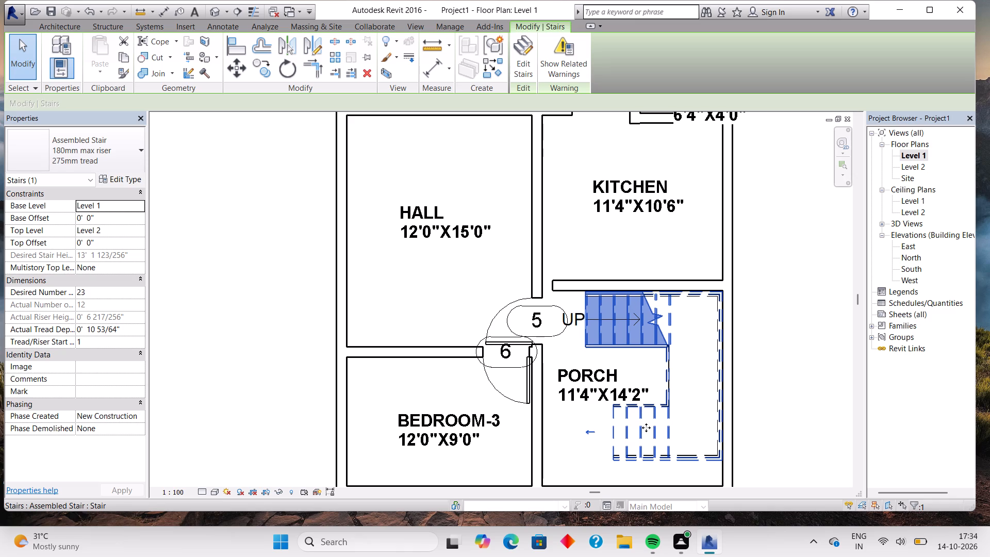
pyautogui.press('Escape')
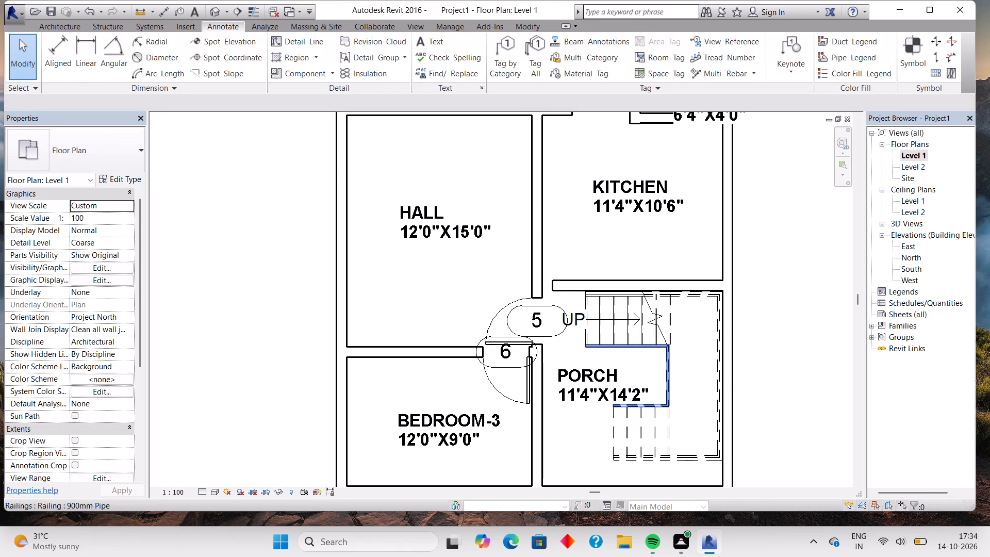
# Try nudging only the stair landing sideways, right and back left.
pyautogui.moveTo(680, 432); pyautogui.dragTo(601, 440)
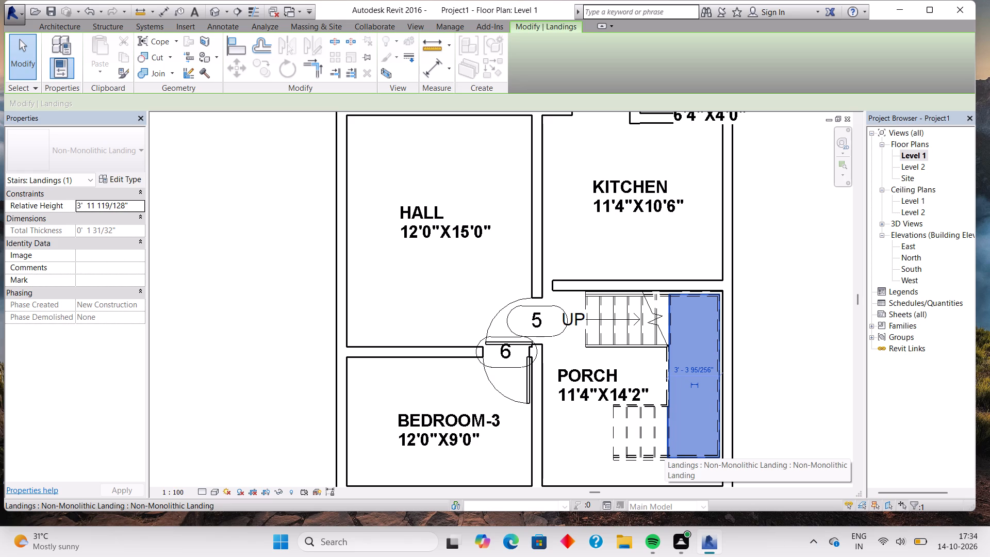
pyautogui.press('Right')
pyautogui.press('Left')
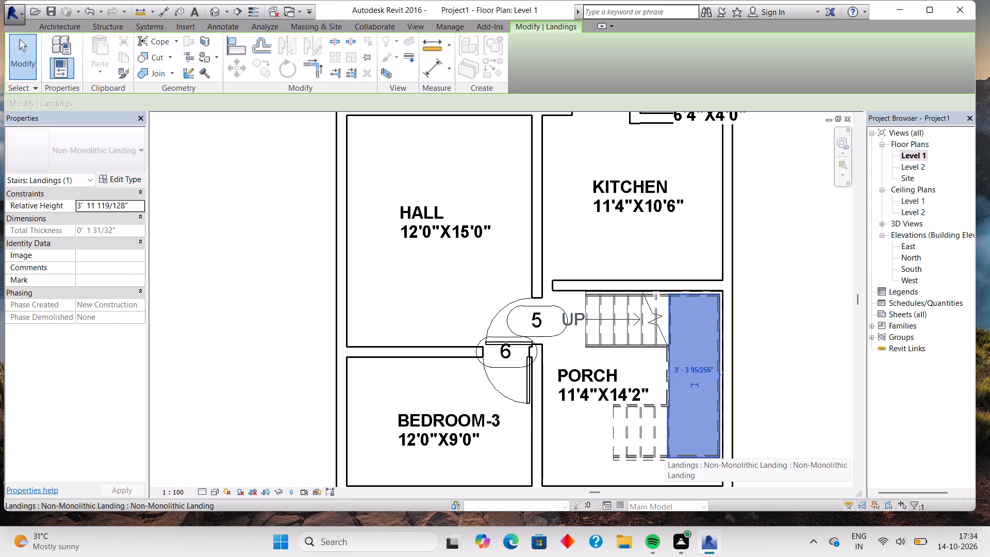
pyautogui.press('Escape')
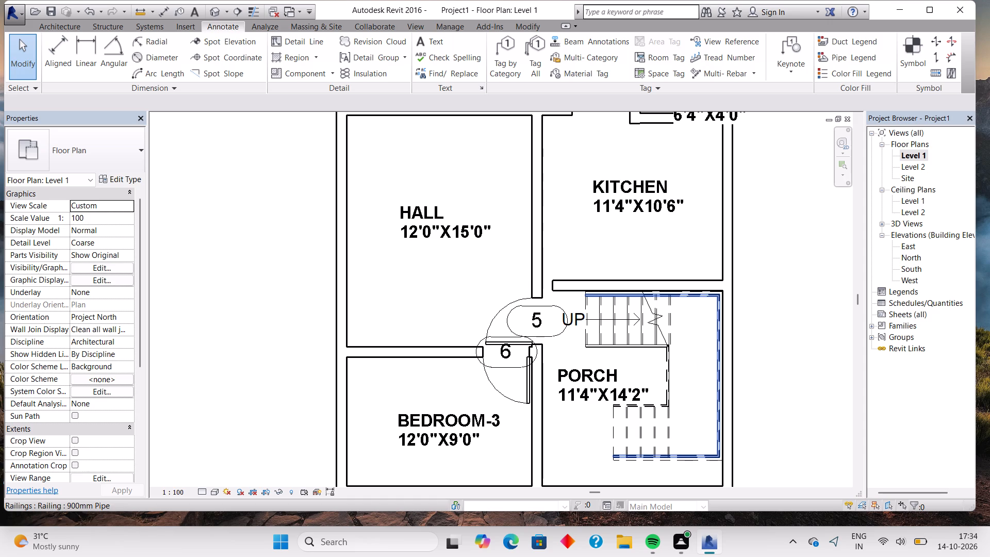
# Fine-tune the whole porch staircase's vertical position with small nudges down and back up towards the kitchen wall.
pyautogui.scroll(10, 674, 462)
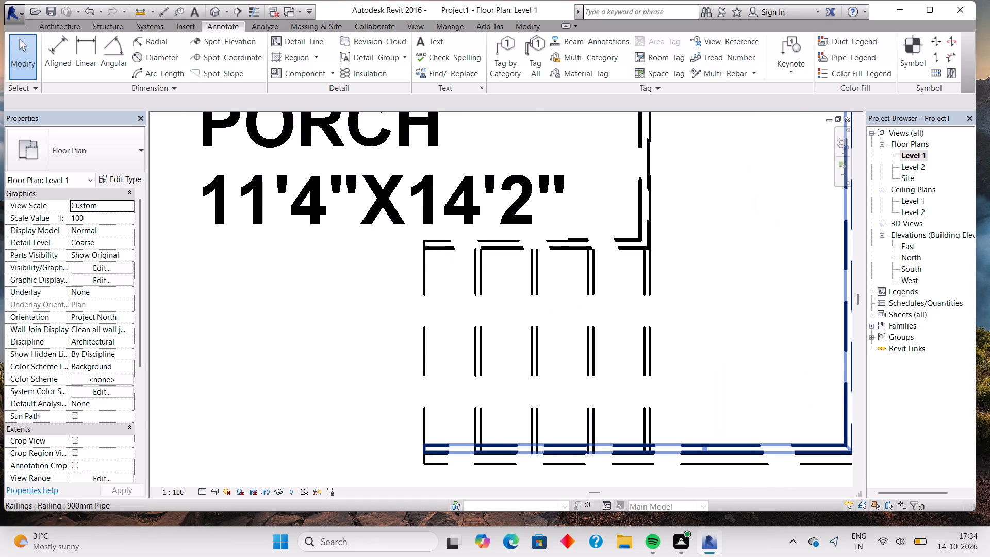
pyautogui.click(650, 463)
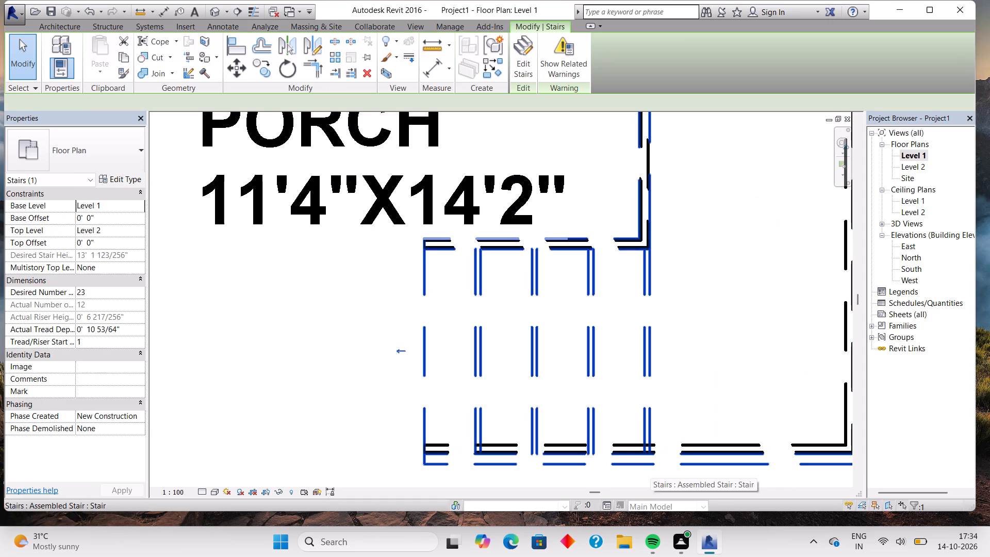
pyautogui.press('Down')
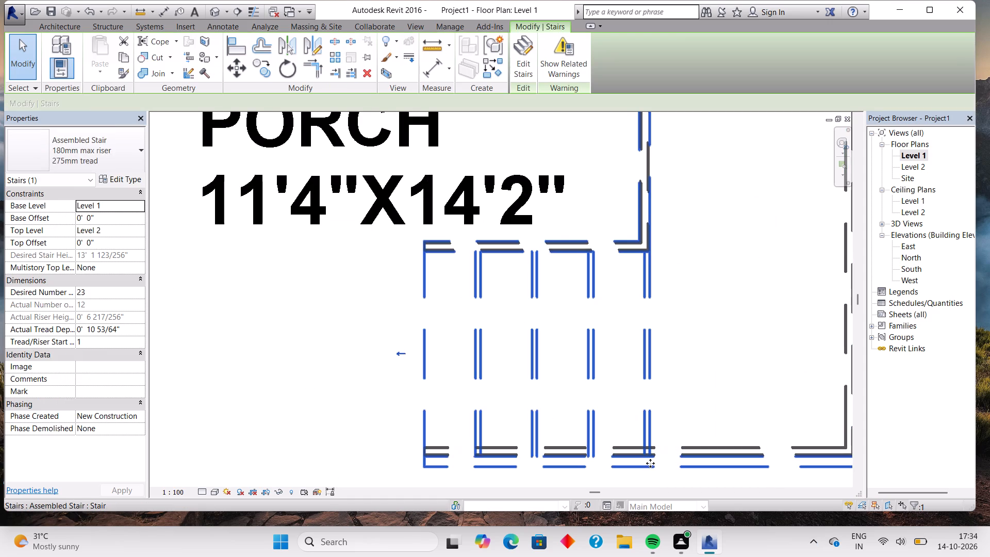
pyautogui.press('Down')
pyautogui.press('Down')
pyautogui.scroll(-6, 650, 463)
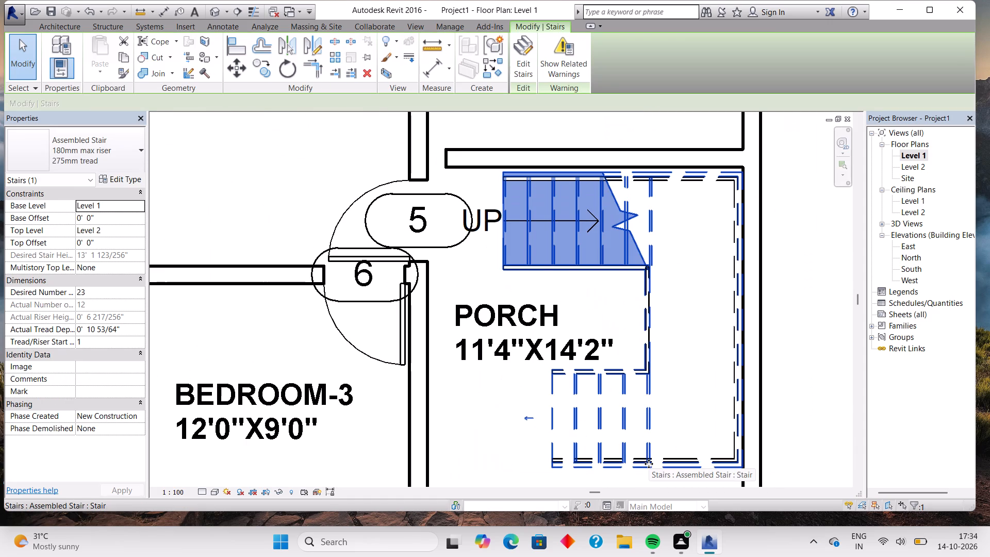
pyautogui.press('Down')
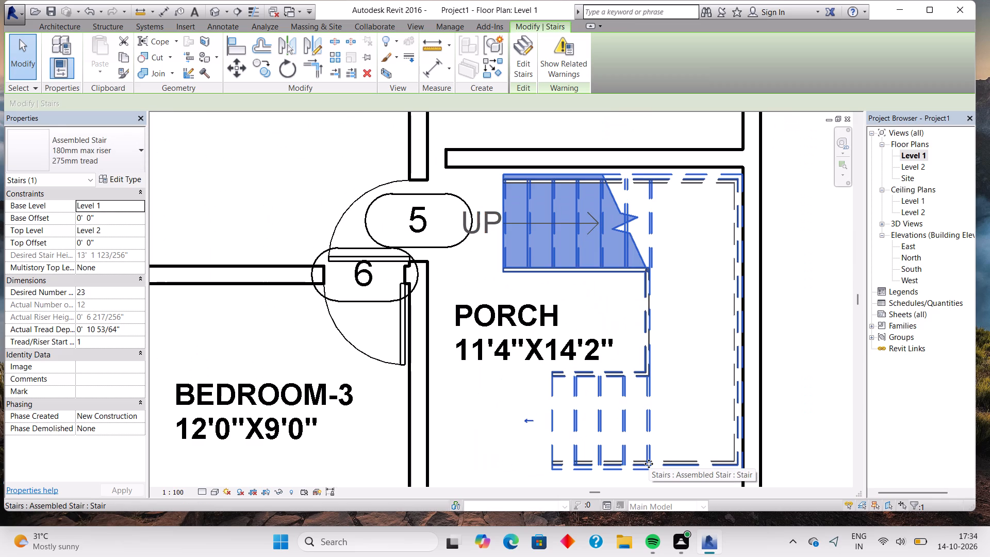
pyautogui.press('Down')
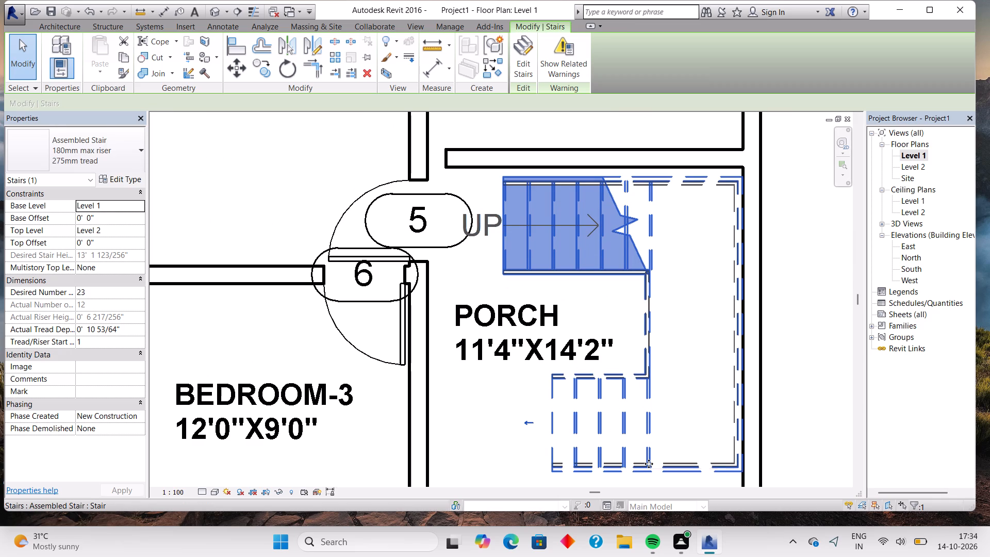
pyautogui.press('Up')
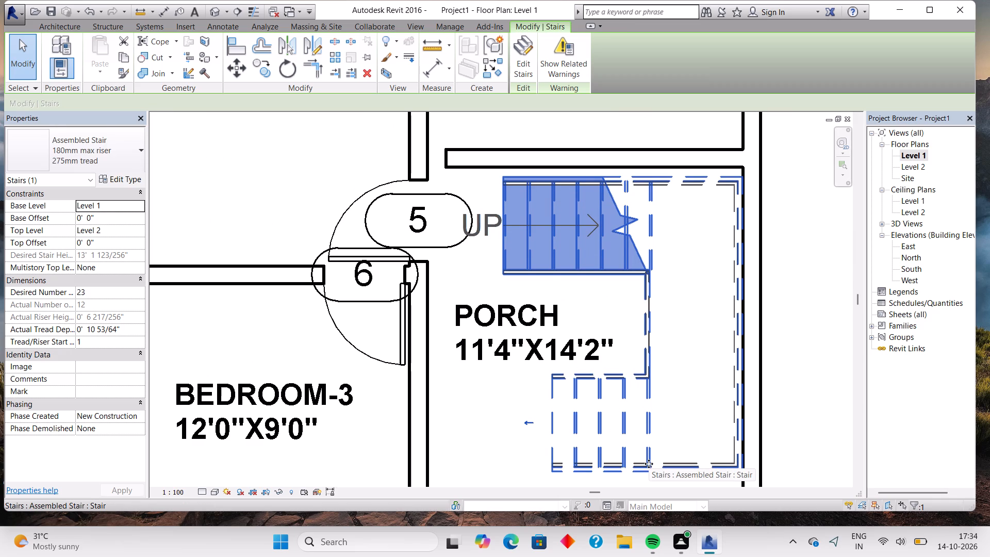
pyautogui.press('Up')
pyautogui.press('Up')
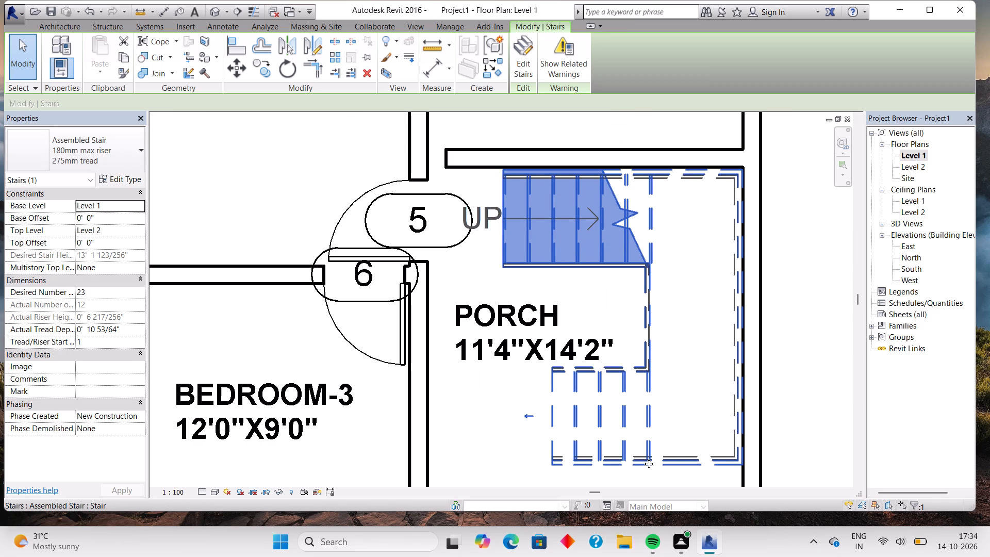
pyautogui.press('Escape')
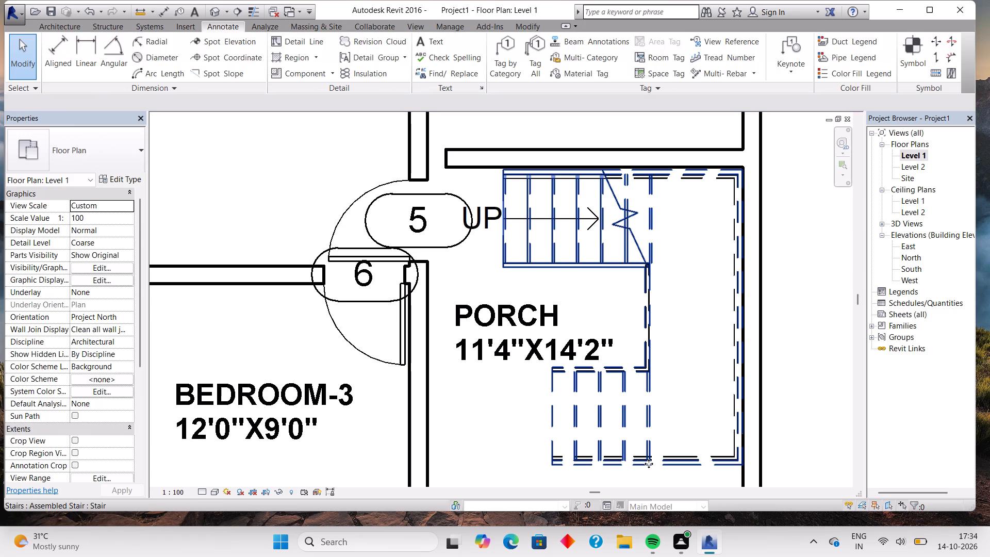
# Select the lower dashed stair run and nudge it down and back up until the stair meets the kitchen wall.
pyautogui.click(631, 424)
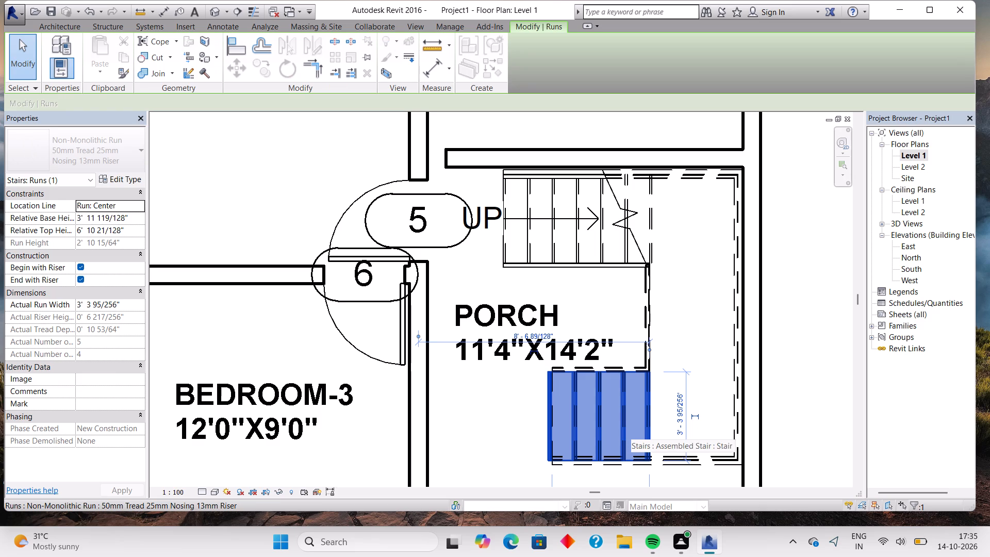
pyautogui.press('Down')
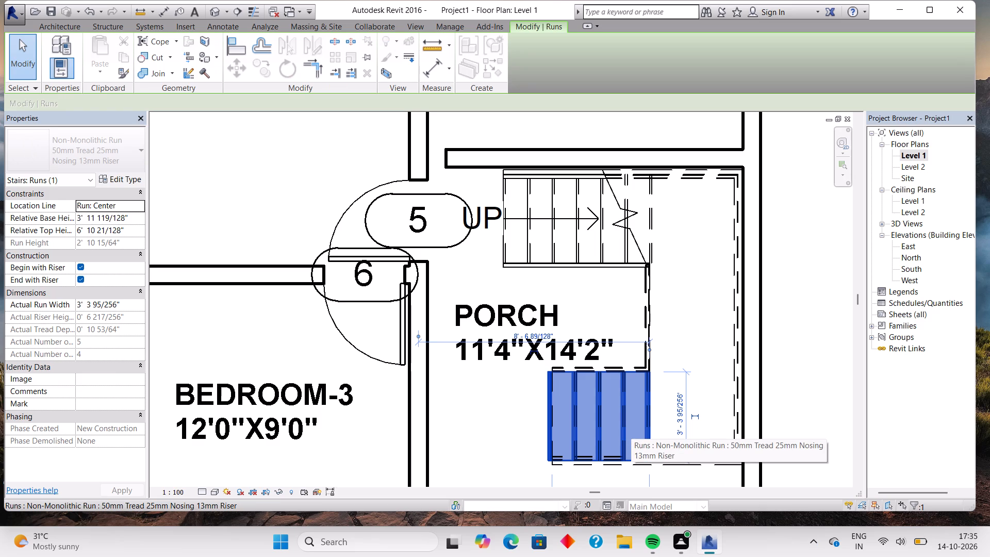
pyautogui.press('Down')
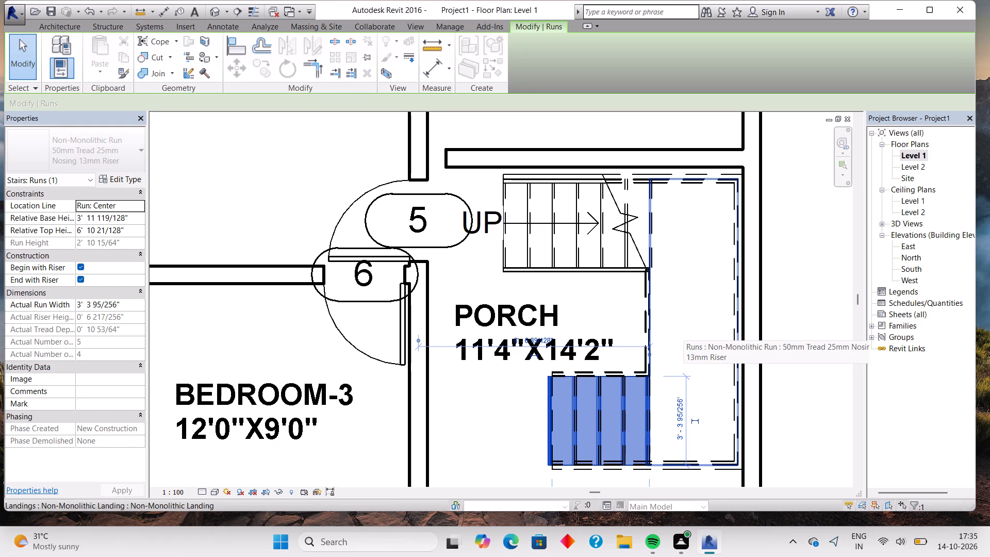
pyautogui.scroll(-3, 683, 326)
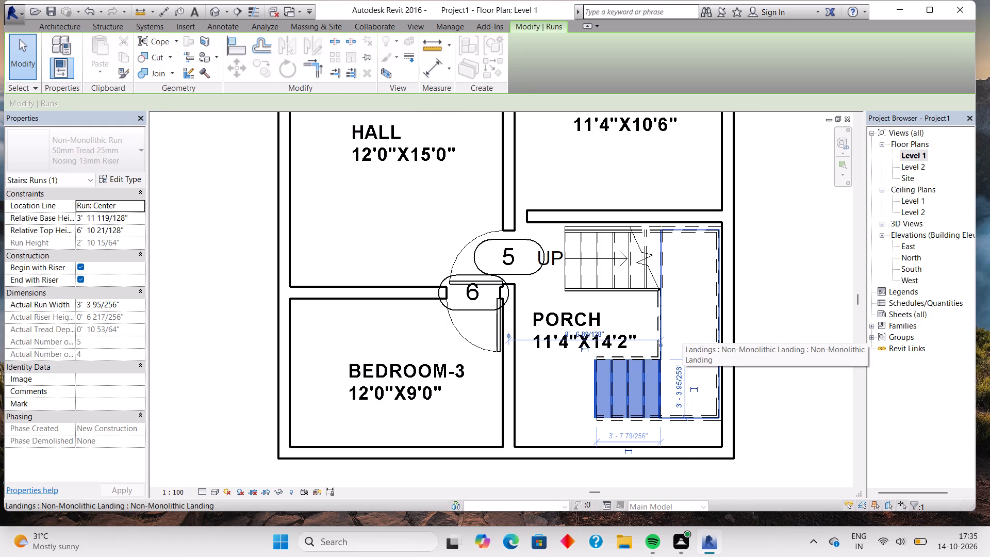
pyautogui.press('Up')
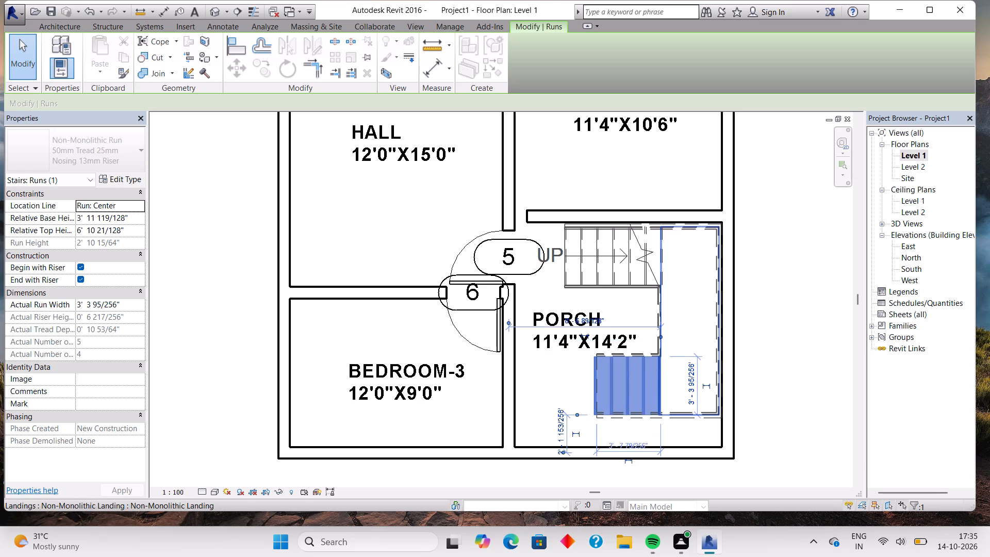
pyautogui.press('Up')
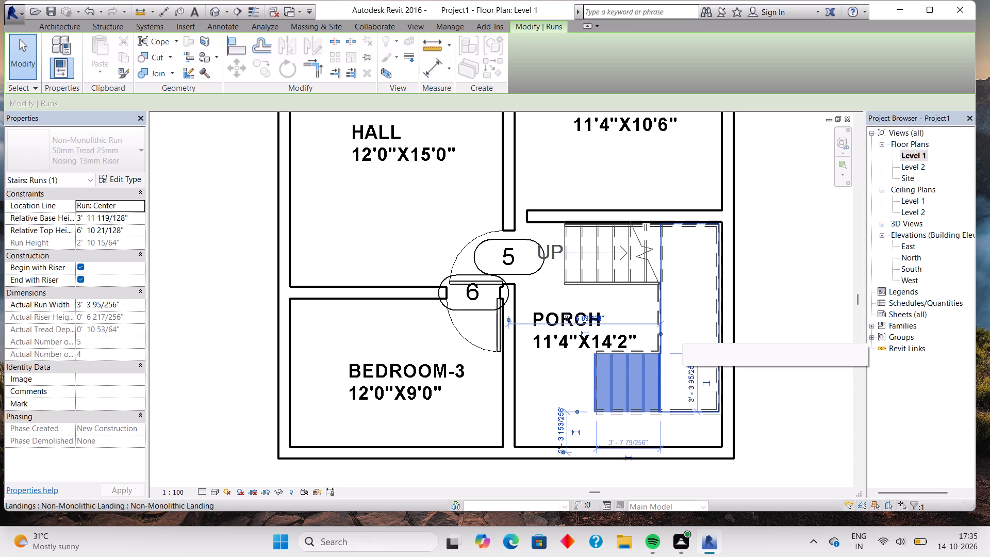
pyautogui.press('Escape')
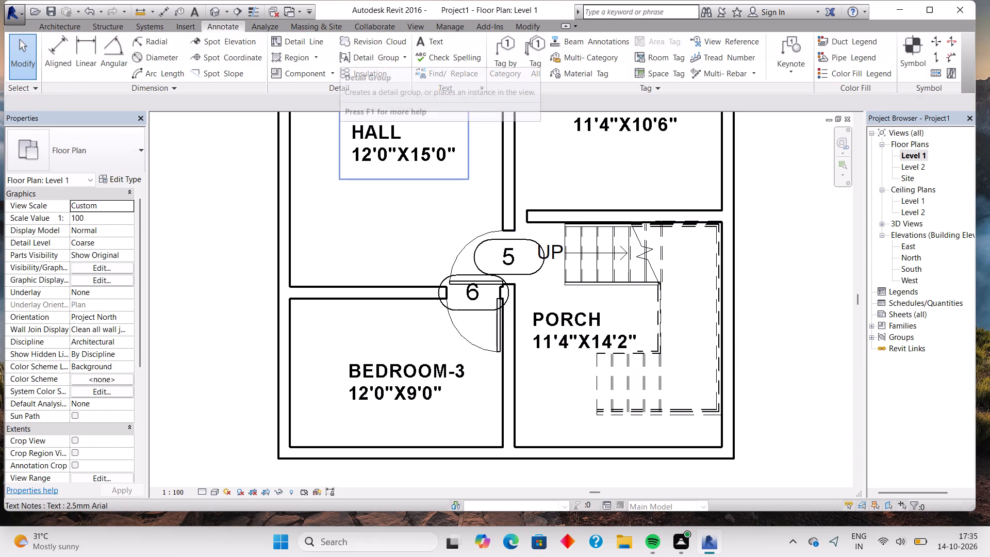
# Draw a vertical thin detail line about 3'-11" long from the upper flight's lower edge to the lower flight's outer corner, dismissing the save reminder.
pyautogui.click(315, 40)
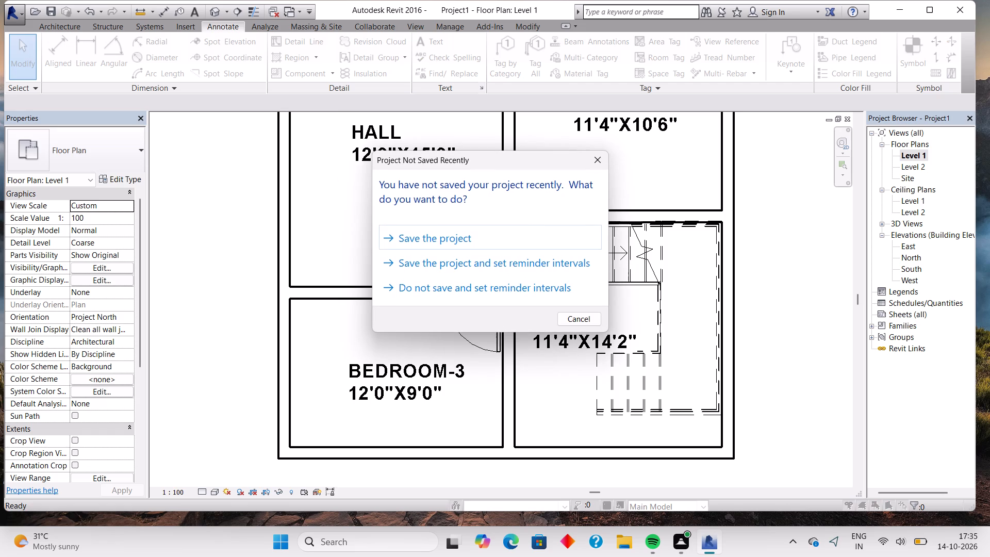
pyautogui.click(593, 164)
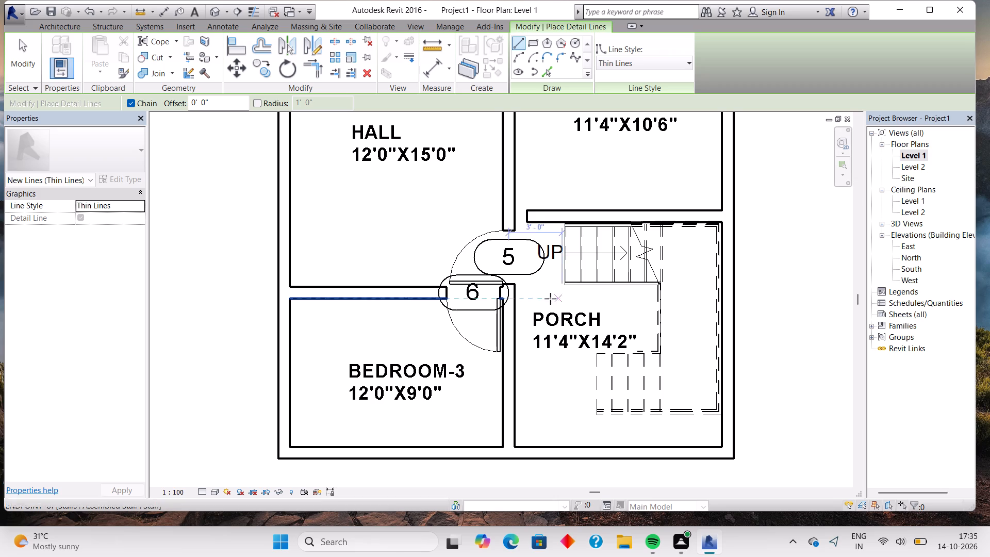
pyautogui.click(595, 286)
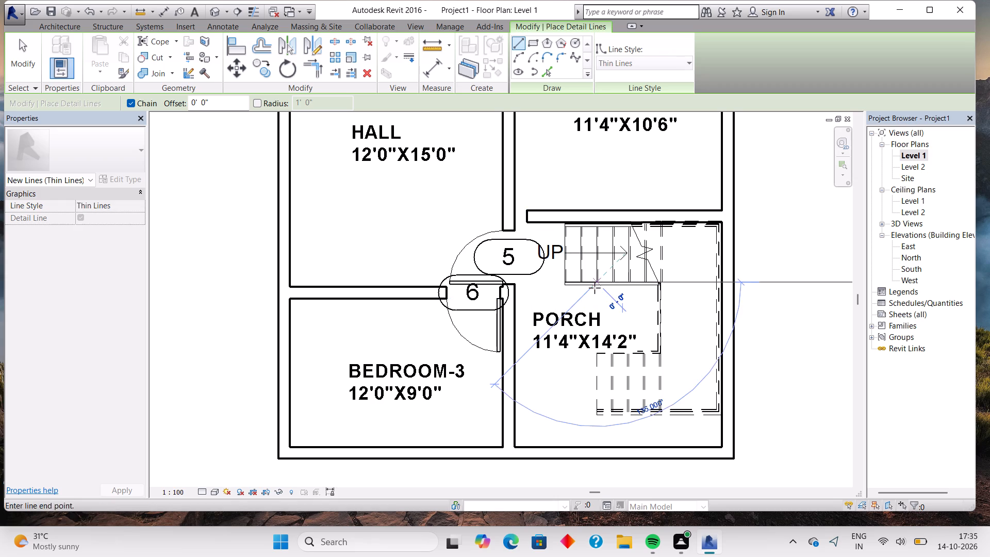
pyautogui.click(597, 352)
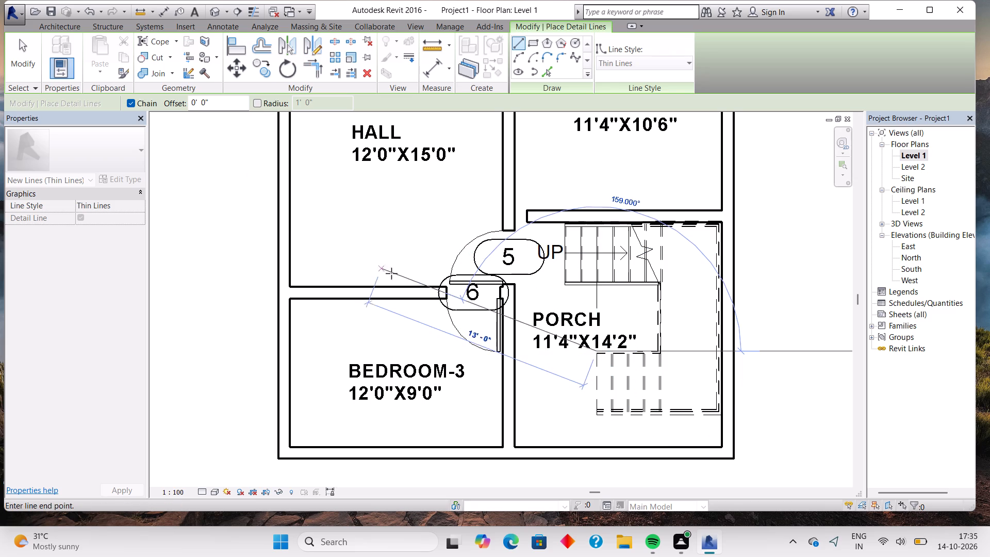
pyautogui.press('Escape')
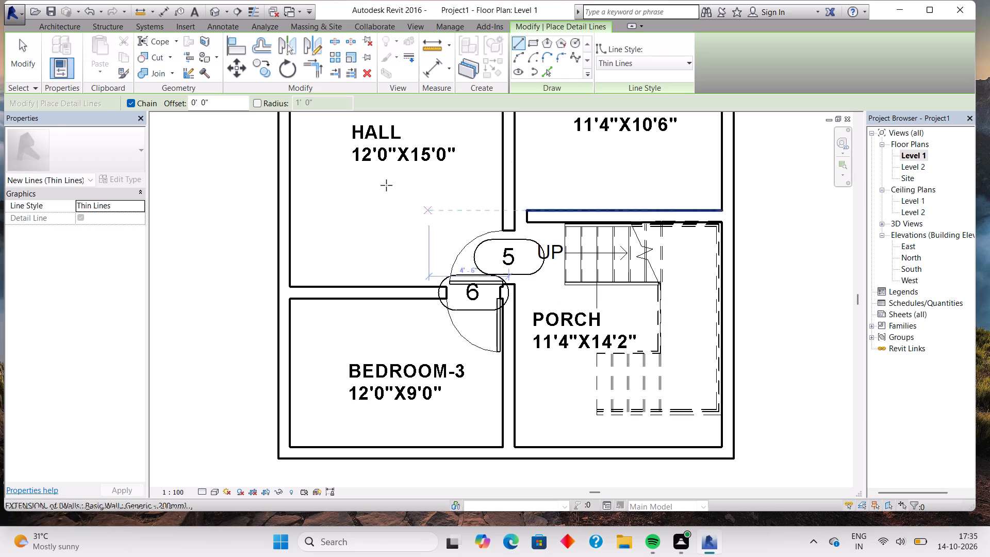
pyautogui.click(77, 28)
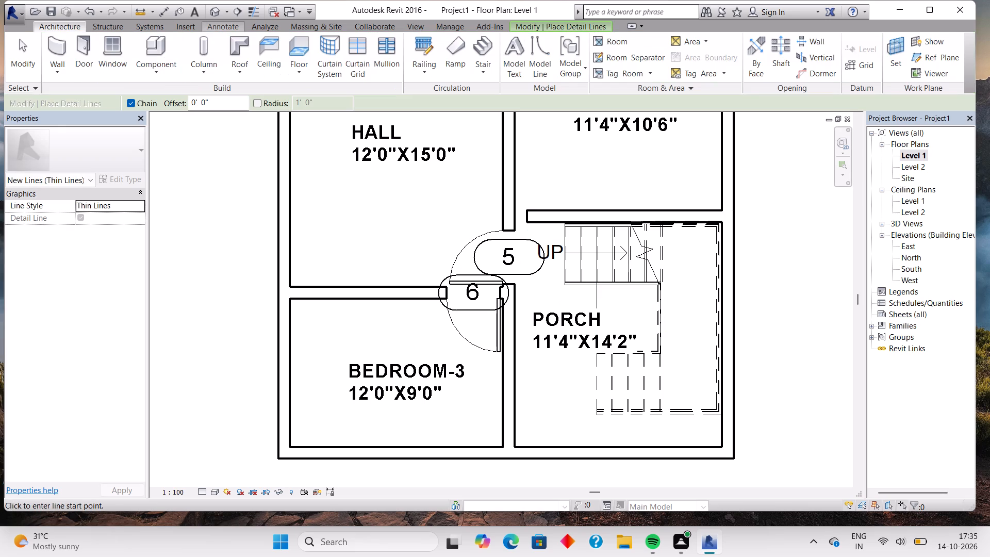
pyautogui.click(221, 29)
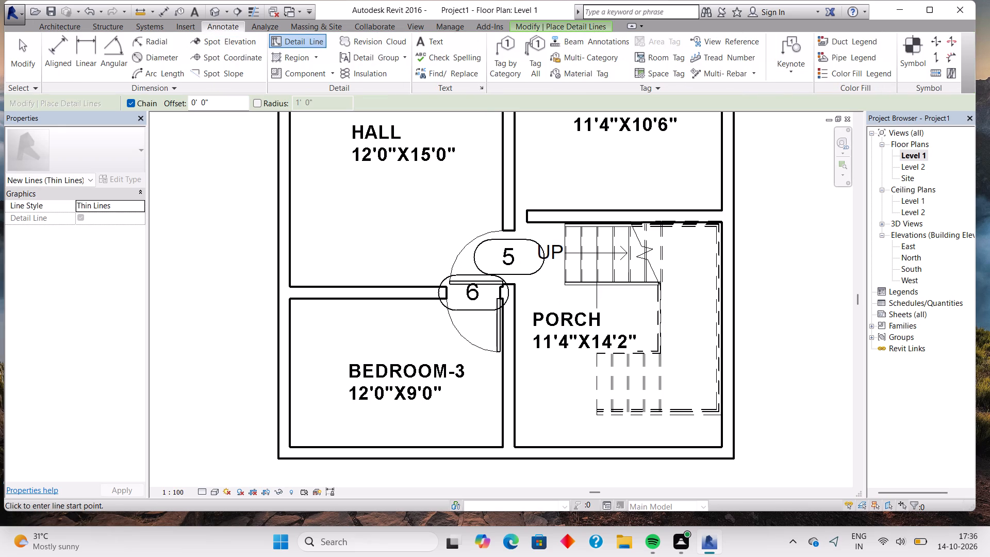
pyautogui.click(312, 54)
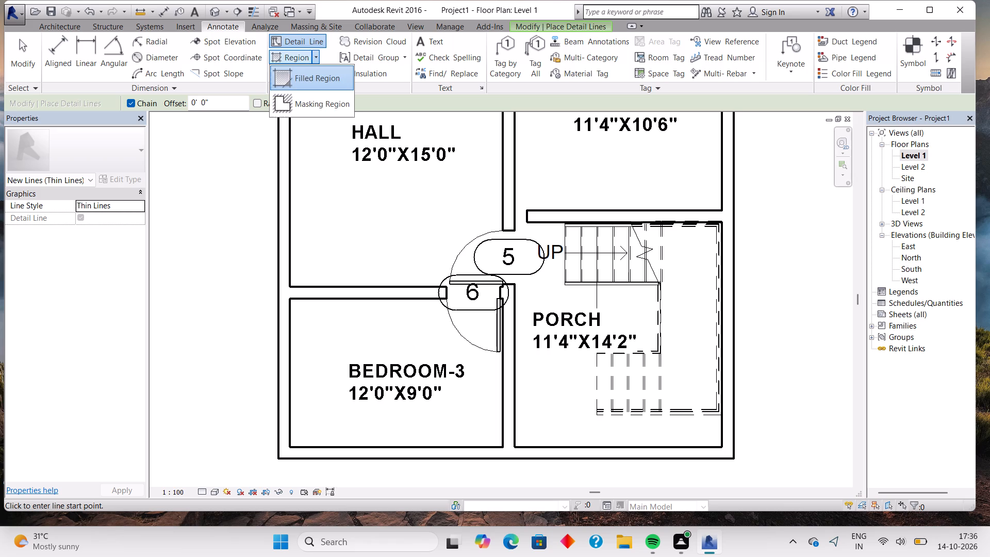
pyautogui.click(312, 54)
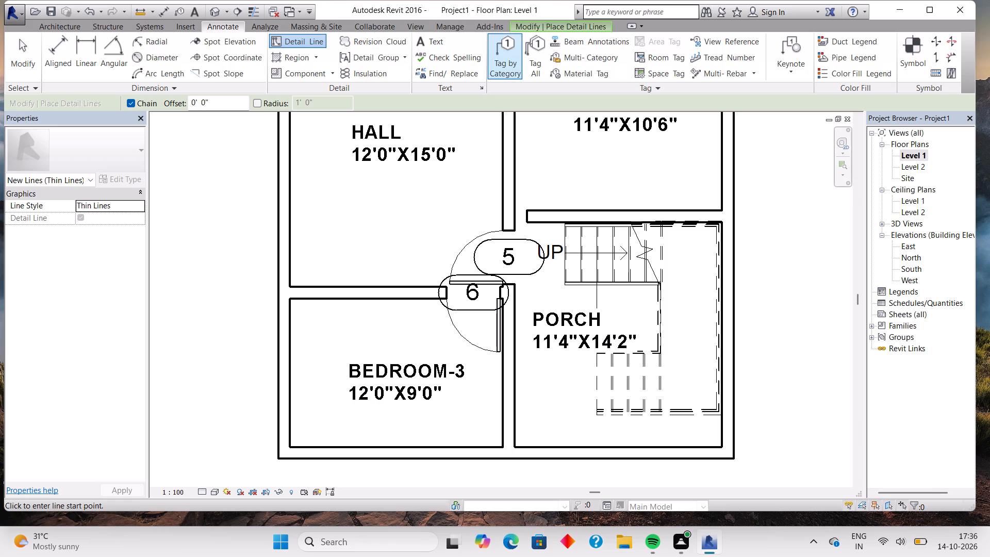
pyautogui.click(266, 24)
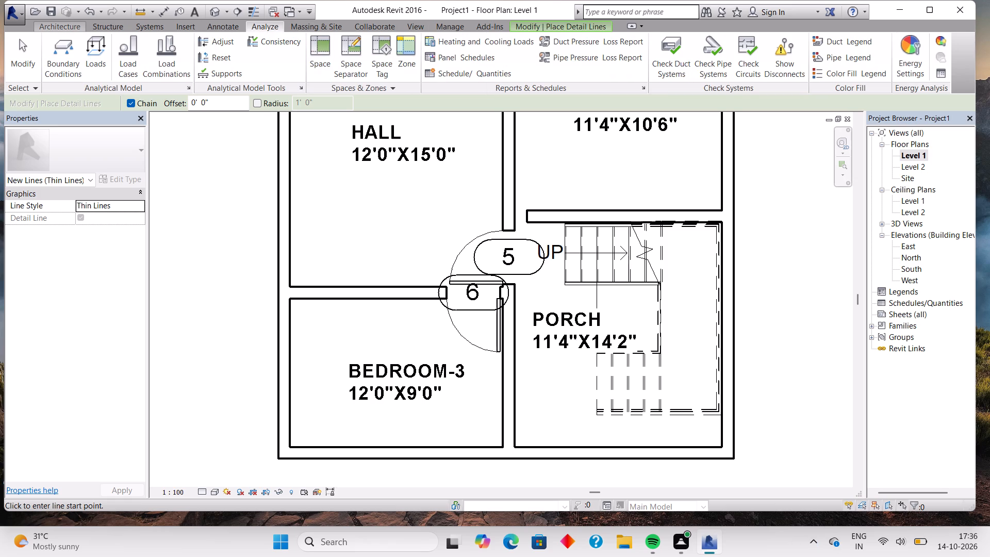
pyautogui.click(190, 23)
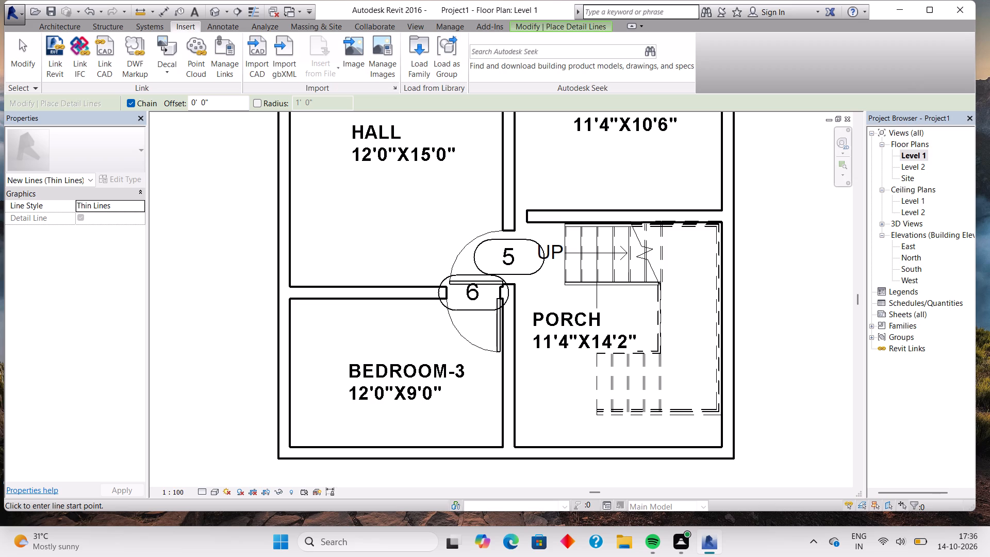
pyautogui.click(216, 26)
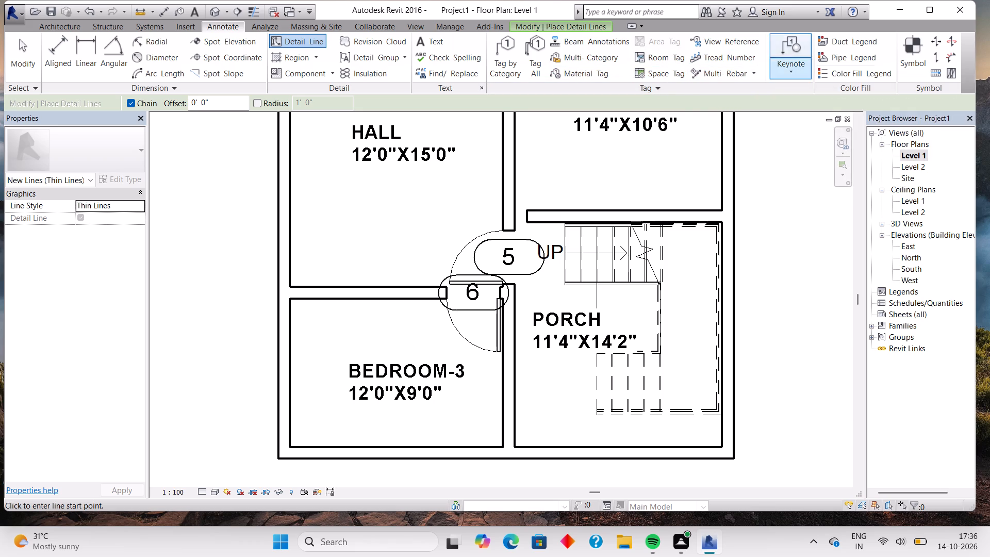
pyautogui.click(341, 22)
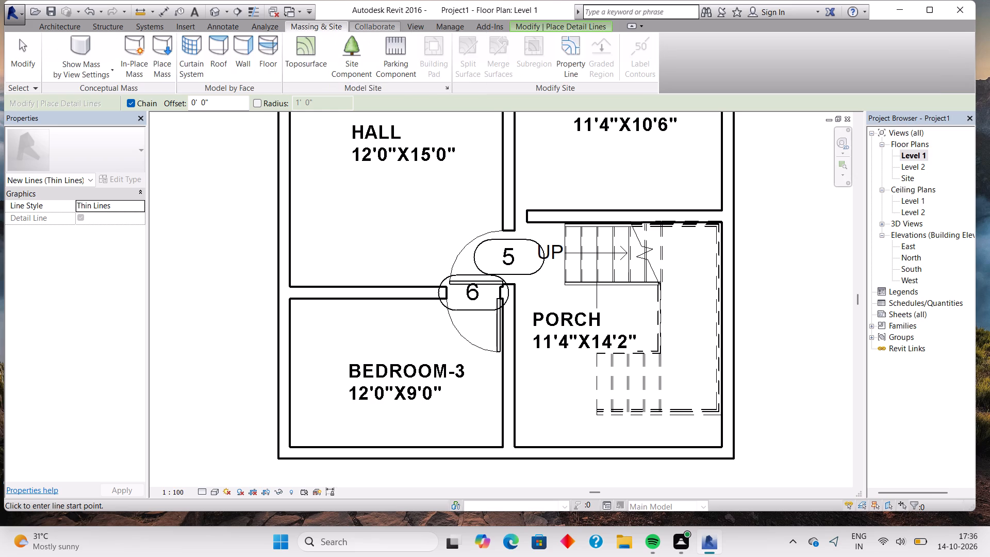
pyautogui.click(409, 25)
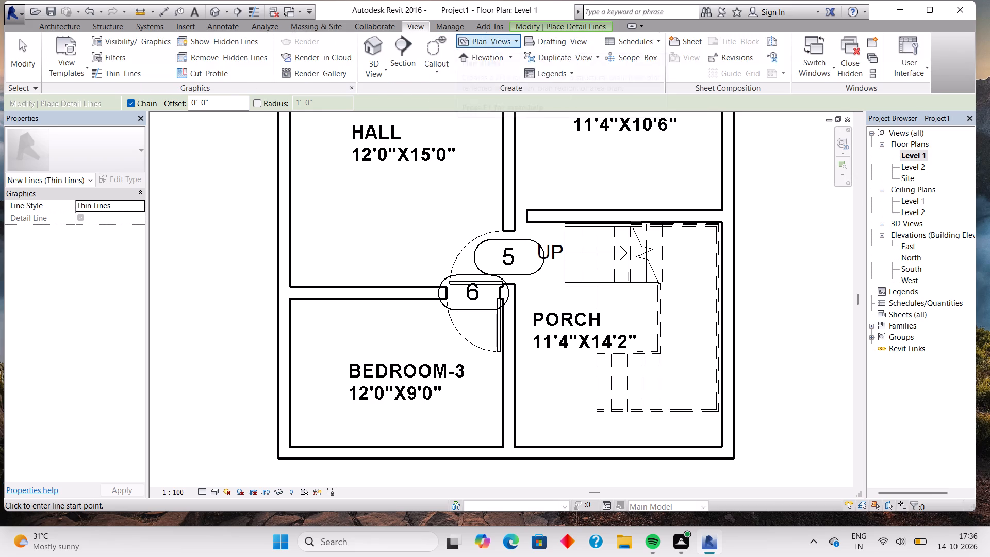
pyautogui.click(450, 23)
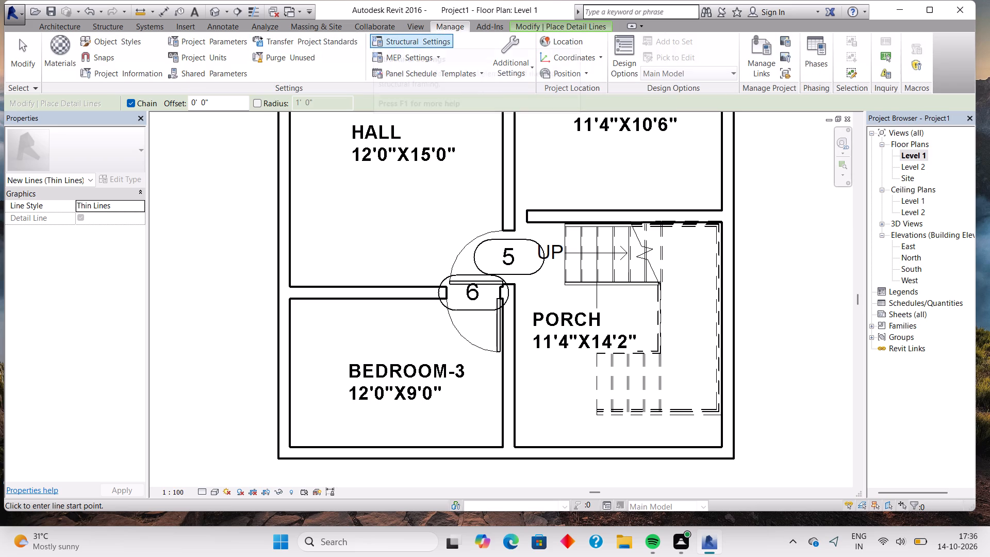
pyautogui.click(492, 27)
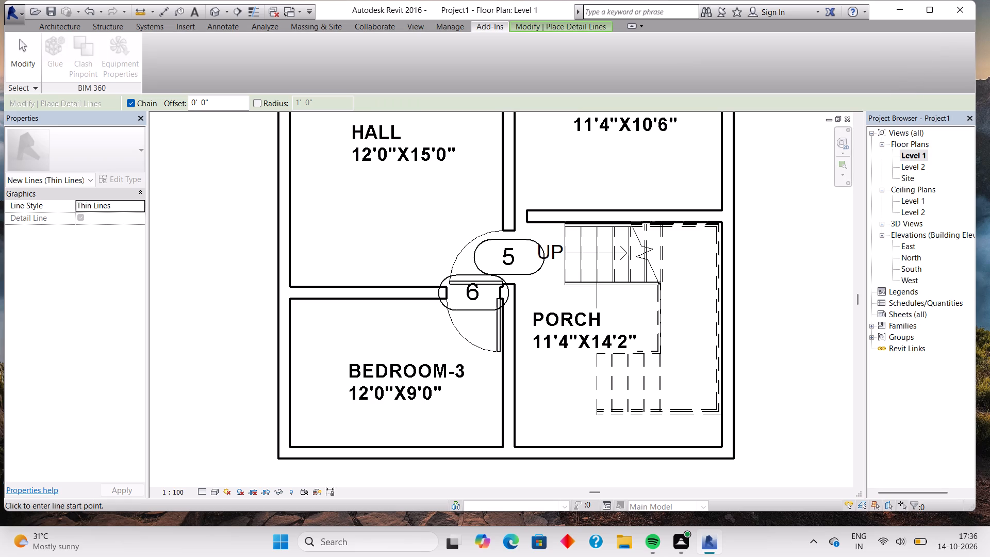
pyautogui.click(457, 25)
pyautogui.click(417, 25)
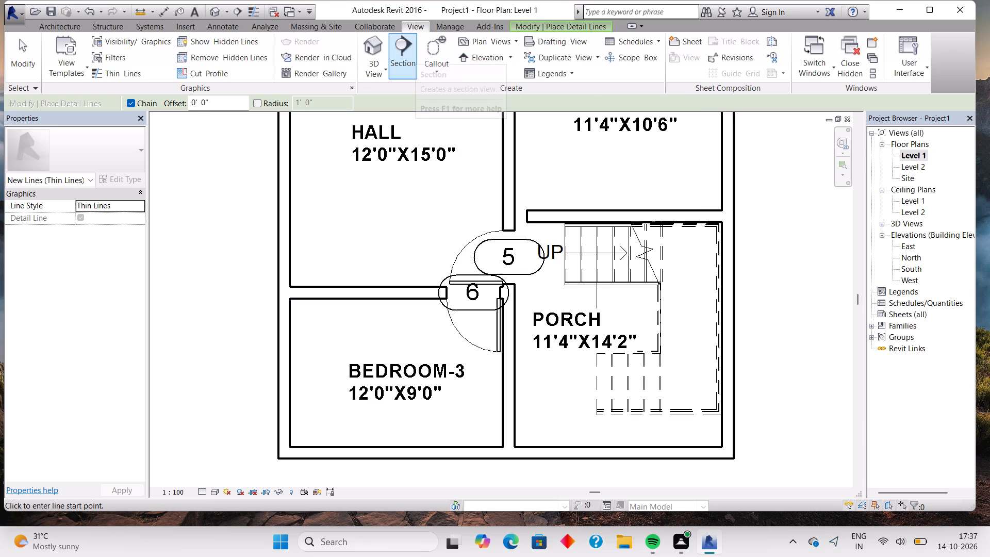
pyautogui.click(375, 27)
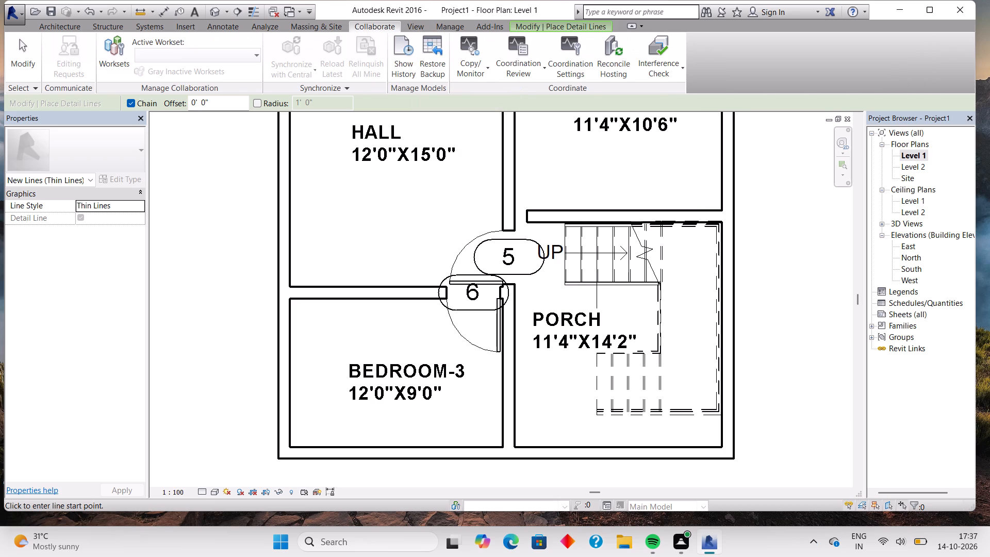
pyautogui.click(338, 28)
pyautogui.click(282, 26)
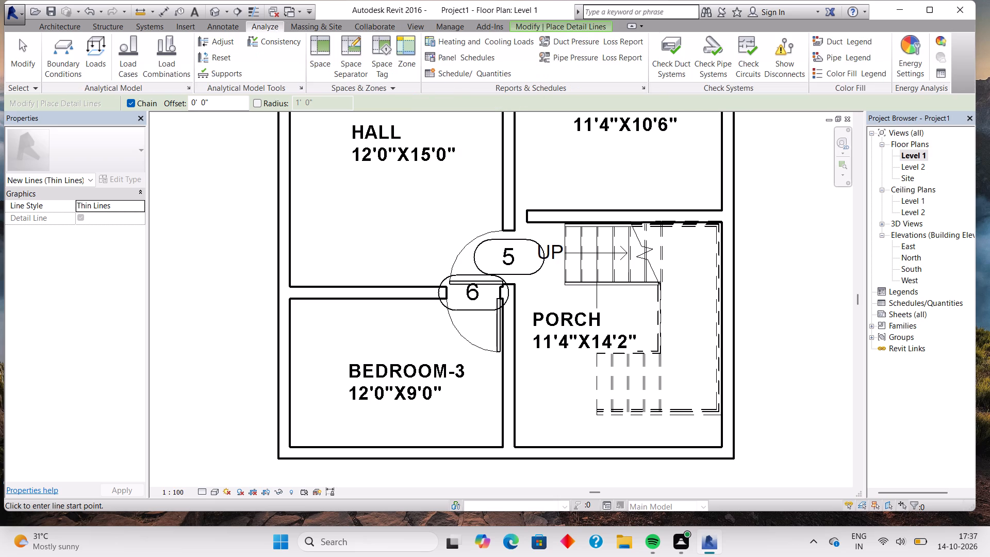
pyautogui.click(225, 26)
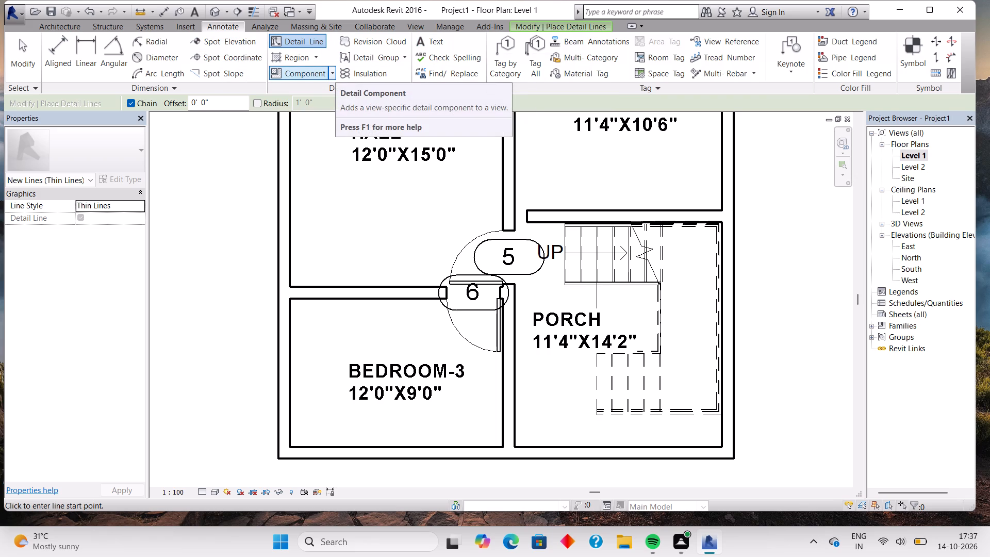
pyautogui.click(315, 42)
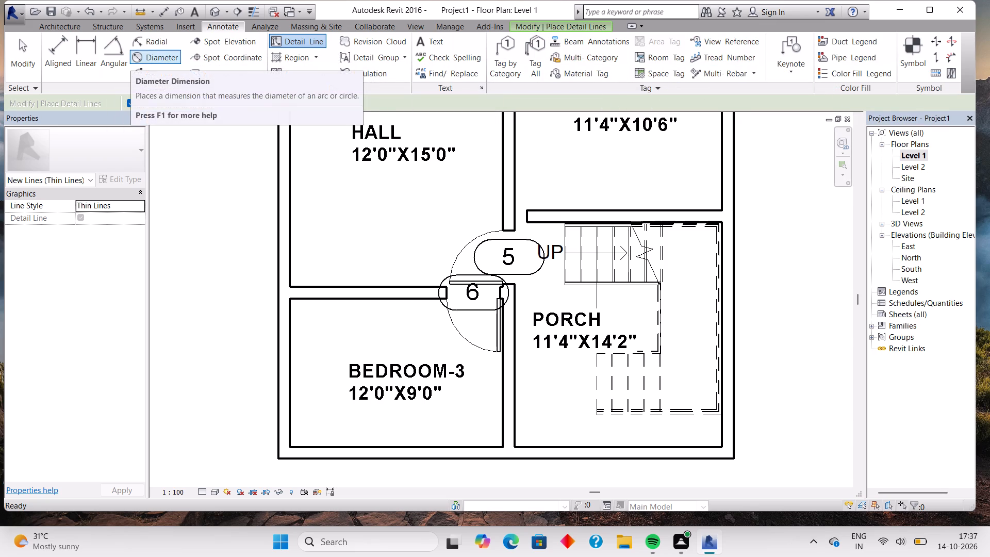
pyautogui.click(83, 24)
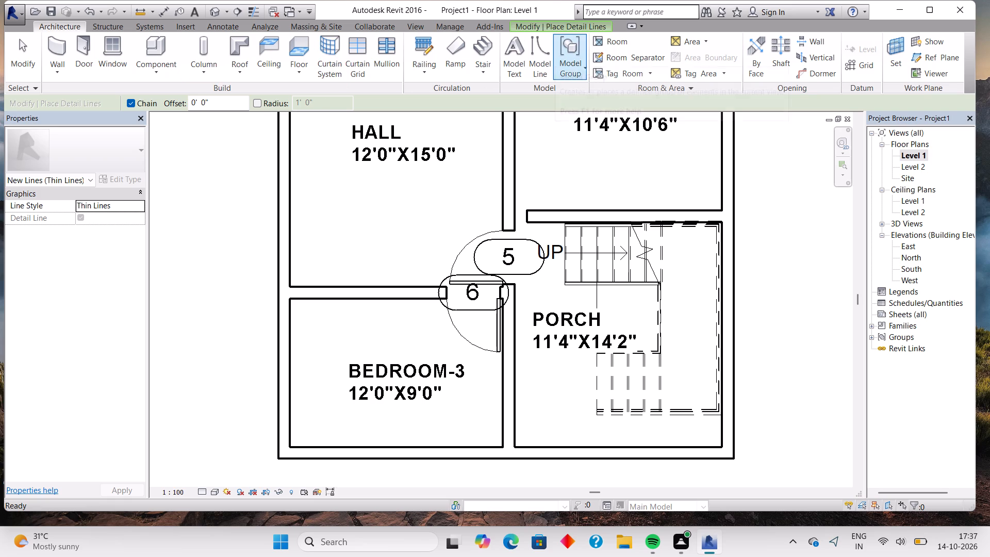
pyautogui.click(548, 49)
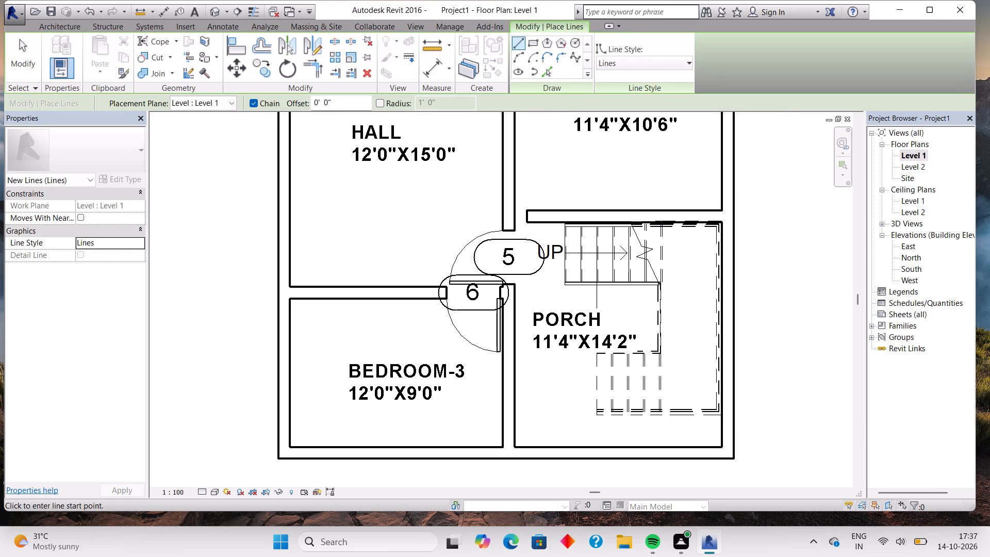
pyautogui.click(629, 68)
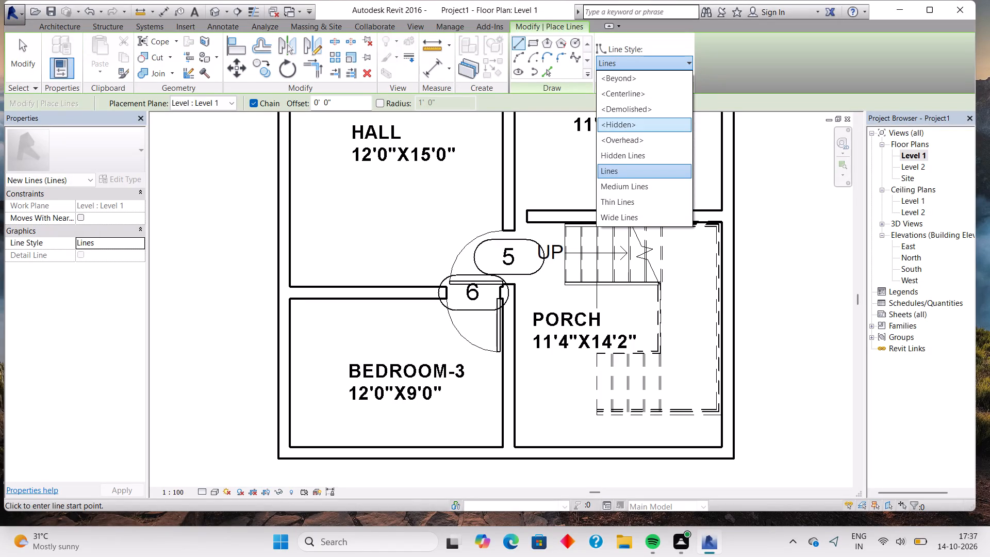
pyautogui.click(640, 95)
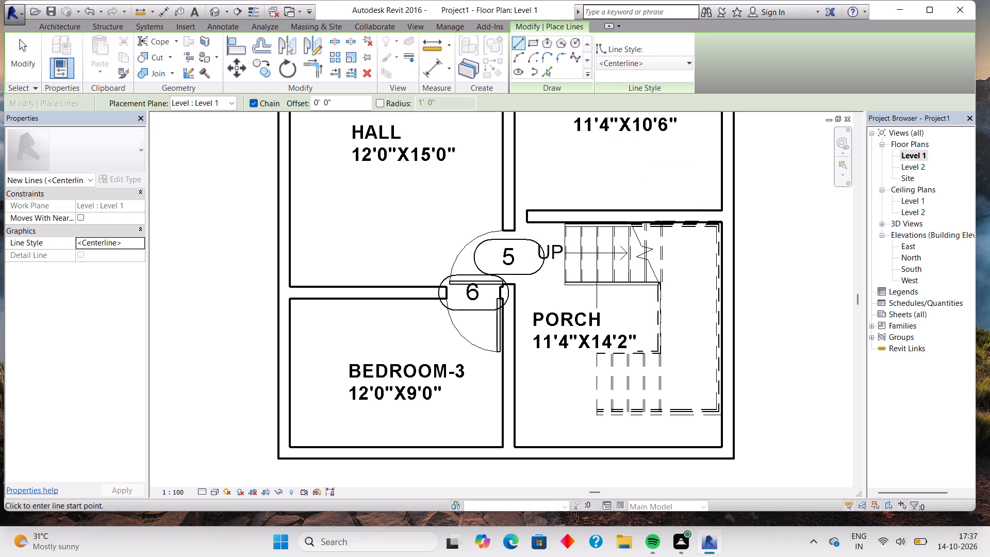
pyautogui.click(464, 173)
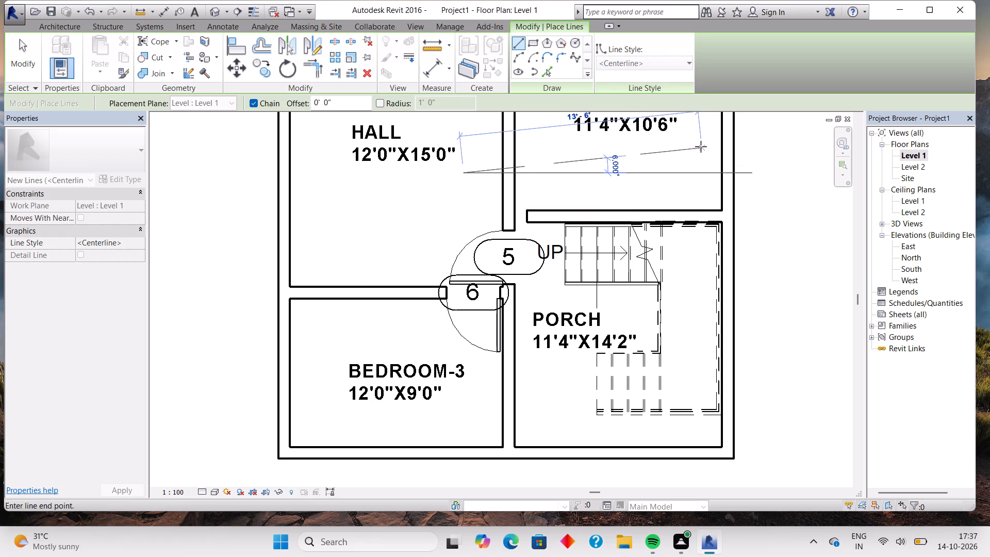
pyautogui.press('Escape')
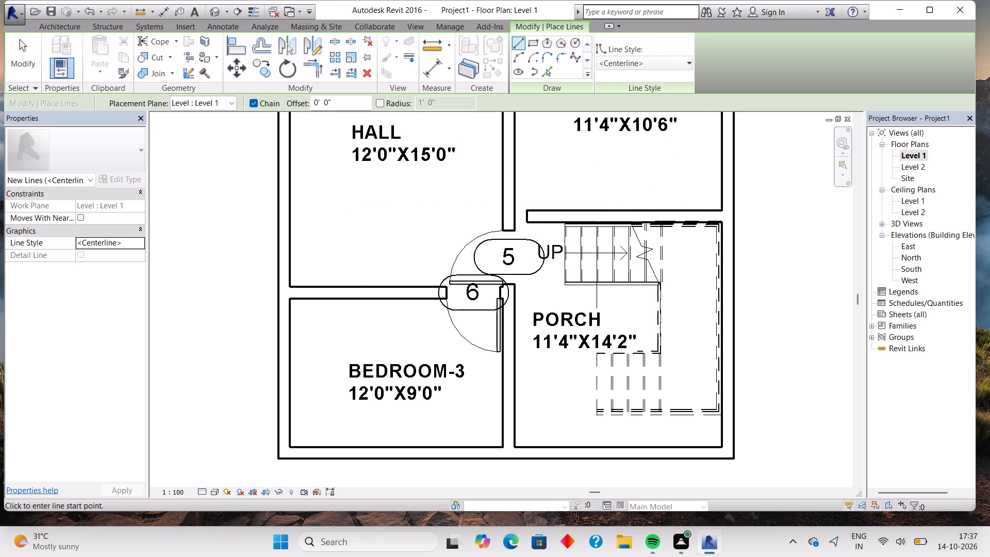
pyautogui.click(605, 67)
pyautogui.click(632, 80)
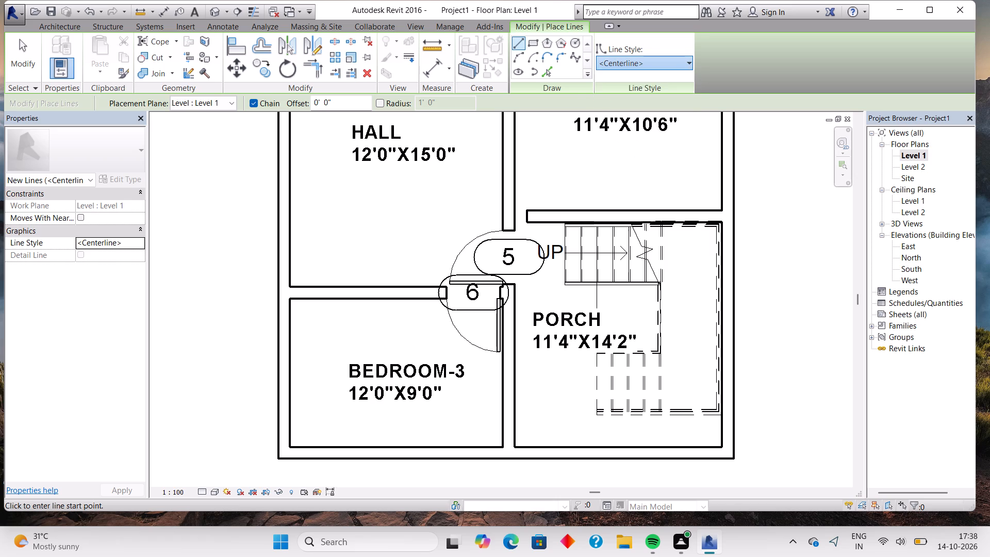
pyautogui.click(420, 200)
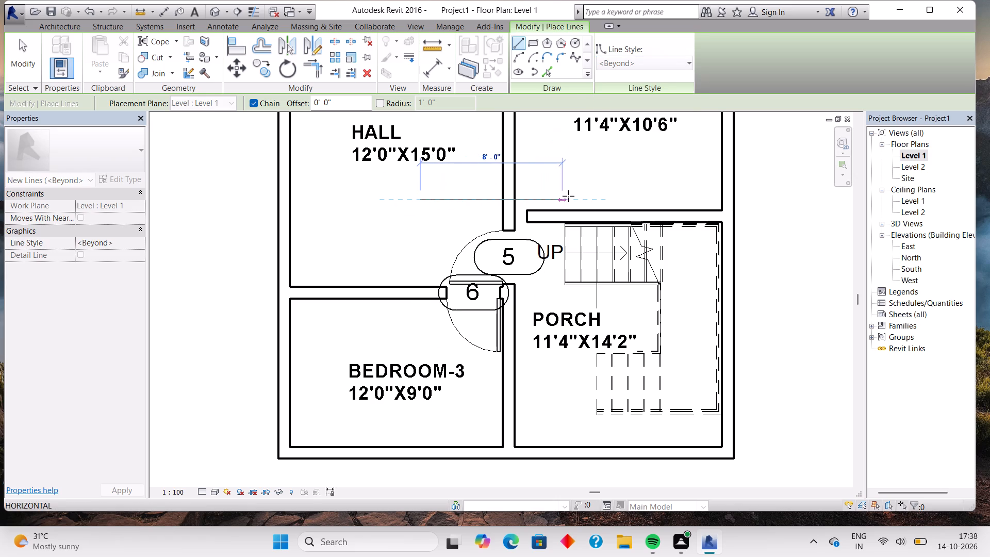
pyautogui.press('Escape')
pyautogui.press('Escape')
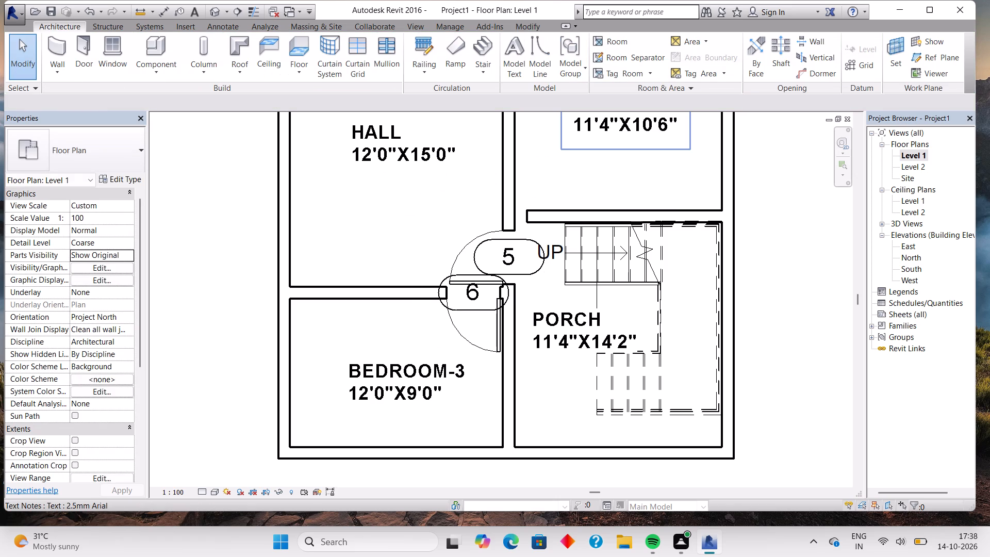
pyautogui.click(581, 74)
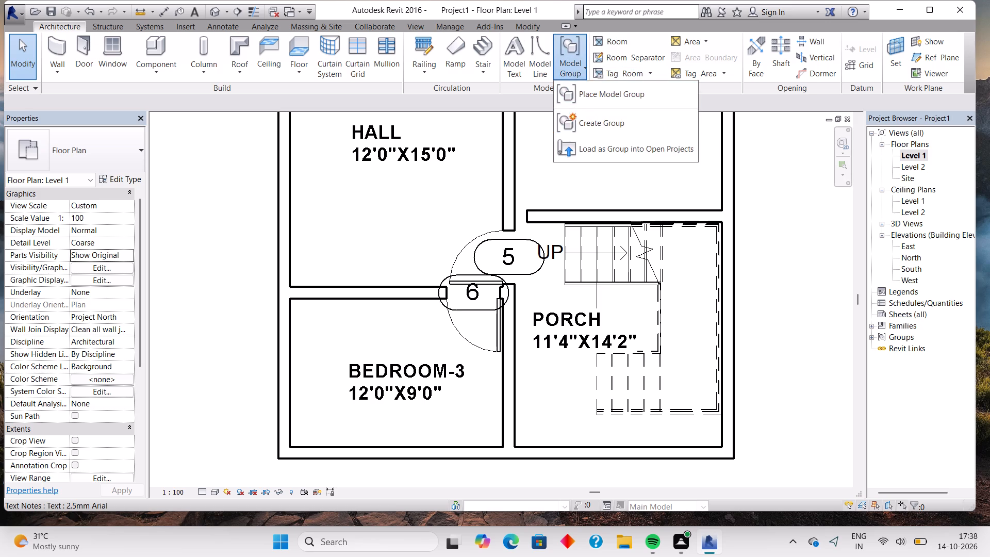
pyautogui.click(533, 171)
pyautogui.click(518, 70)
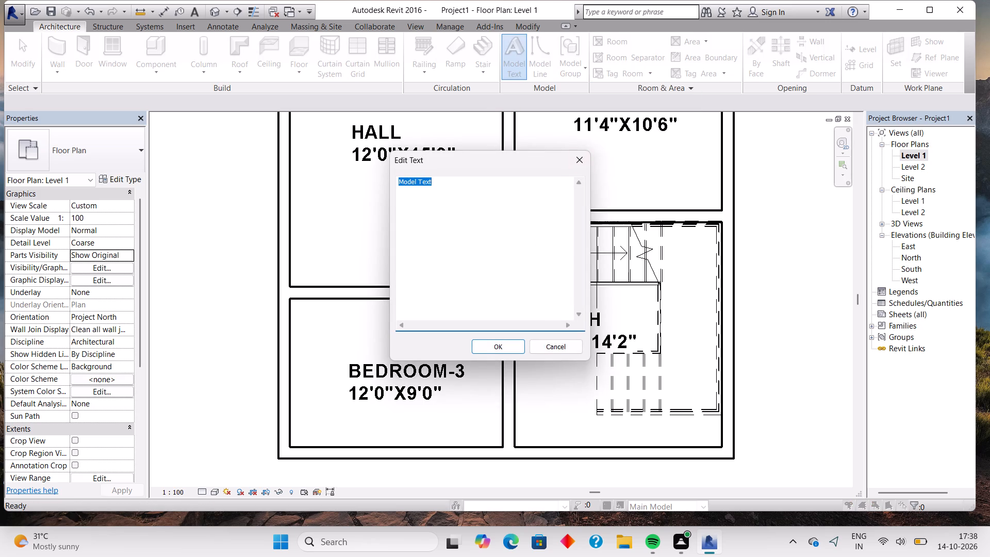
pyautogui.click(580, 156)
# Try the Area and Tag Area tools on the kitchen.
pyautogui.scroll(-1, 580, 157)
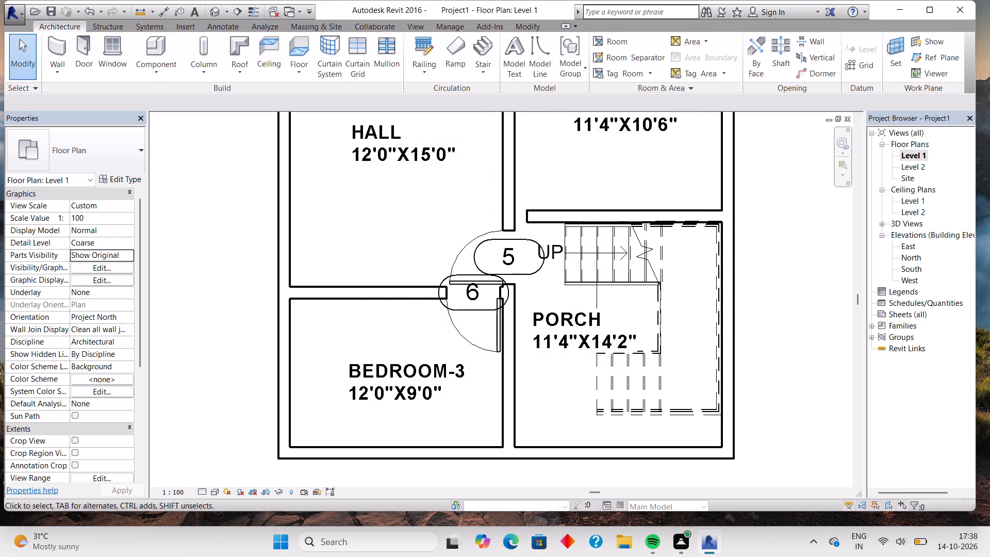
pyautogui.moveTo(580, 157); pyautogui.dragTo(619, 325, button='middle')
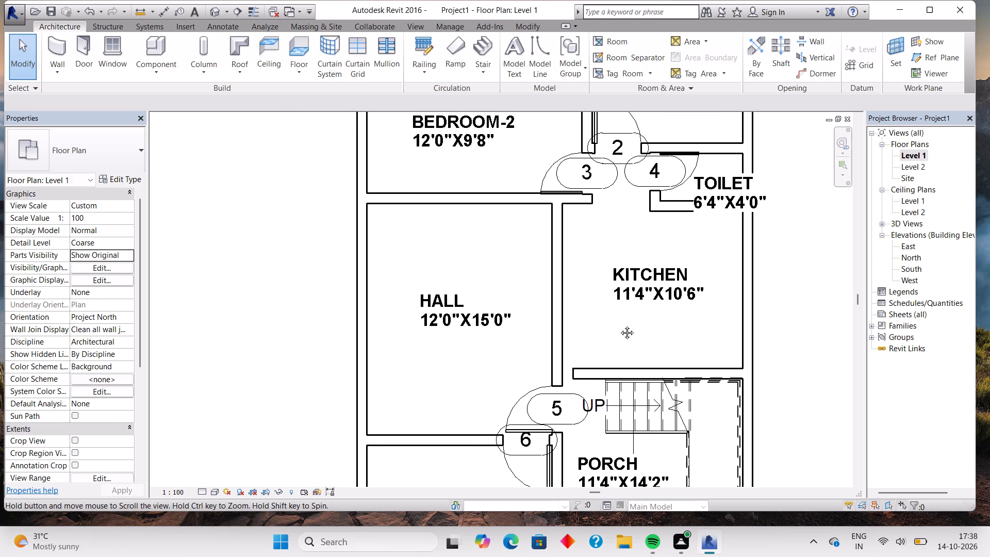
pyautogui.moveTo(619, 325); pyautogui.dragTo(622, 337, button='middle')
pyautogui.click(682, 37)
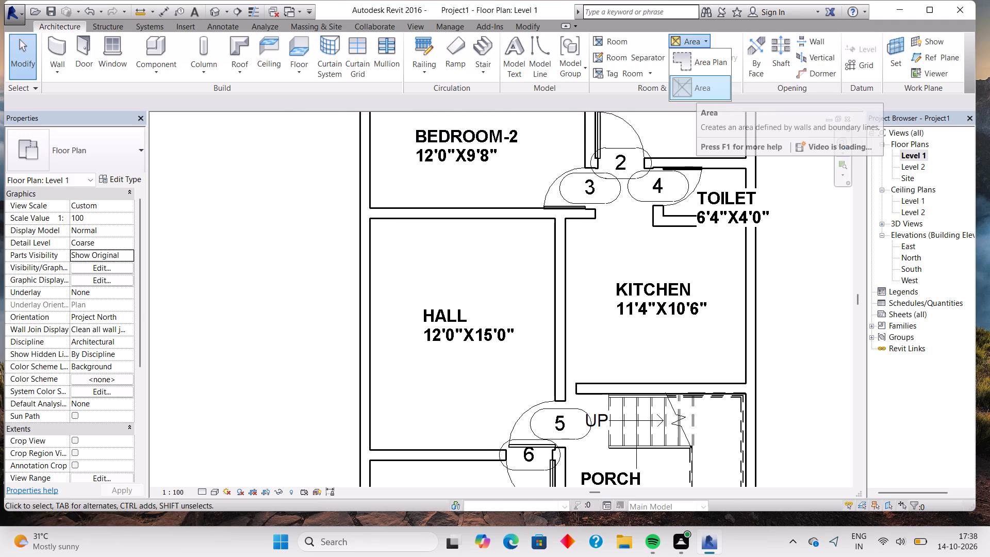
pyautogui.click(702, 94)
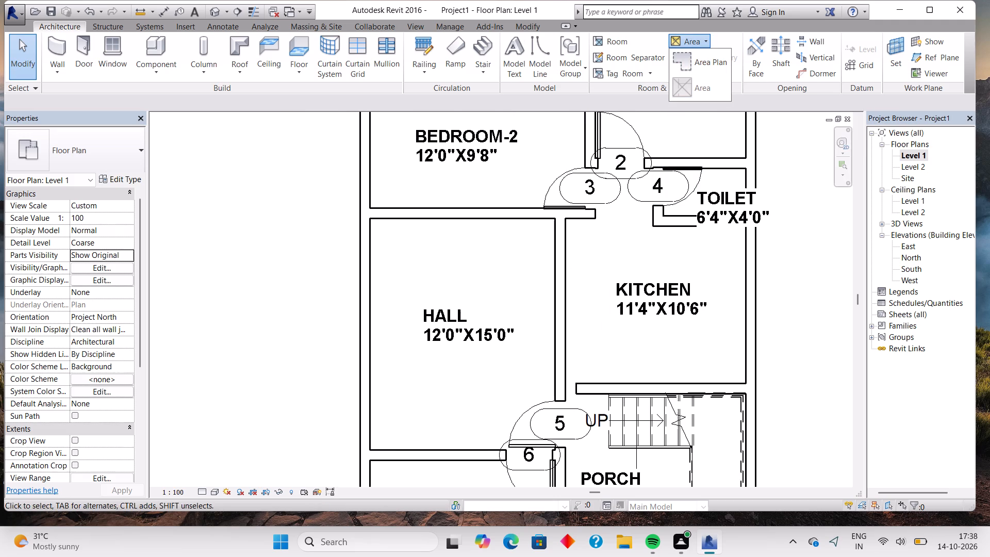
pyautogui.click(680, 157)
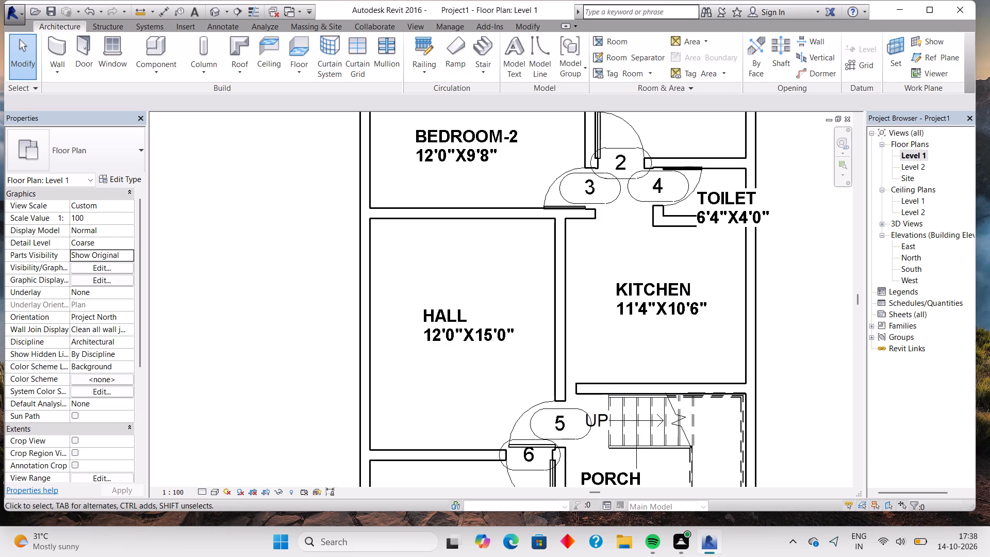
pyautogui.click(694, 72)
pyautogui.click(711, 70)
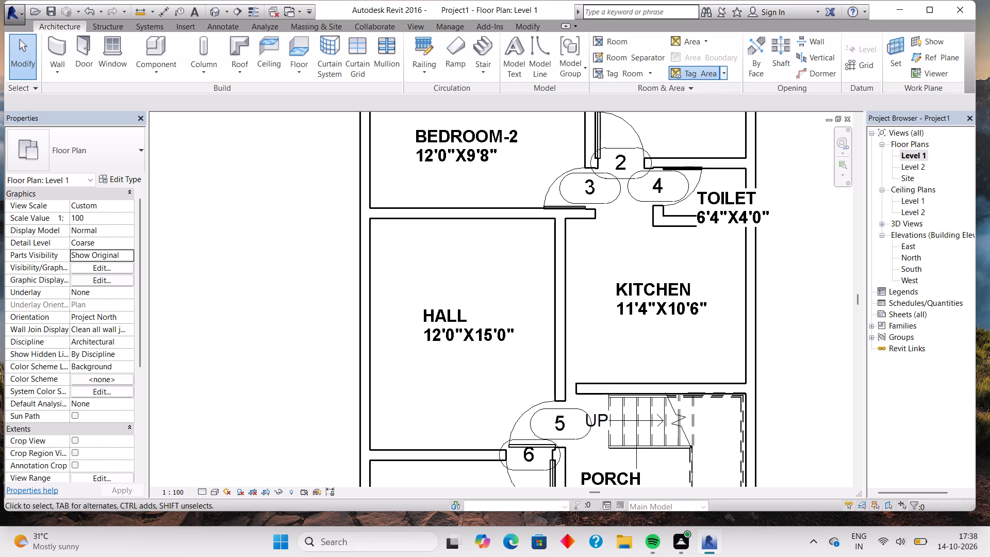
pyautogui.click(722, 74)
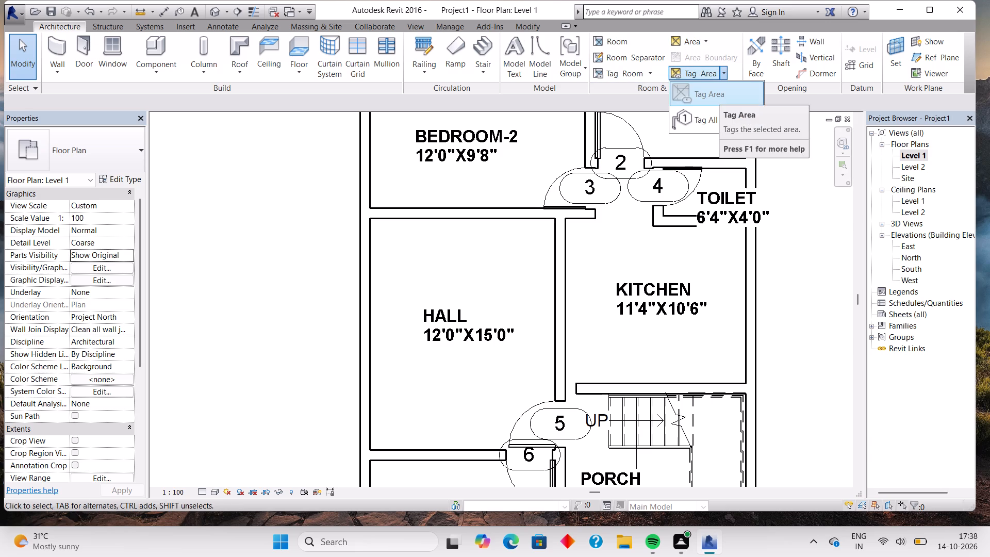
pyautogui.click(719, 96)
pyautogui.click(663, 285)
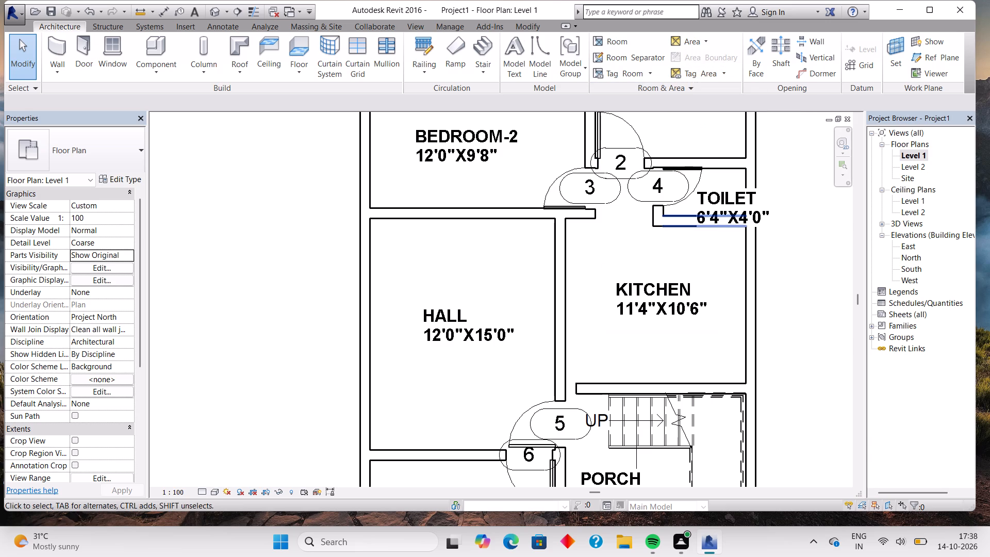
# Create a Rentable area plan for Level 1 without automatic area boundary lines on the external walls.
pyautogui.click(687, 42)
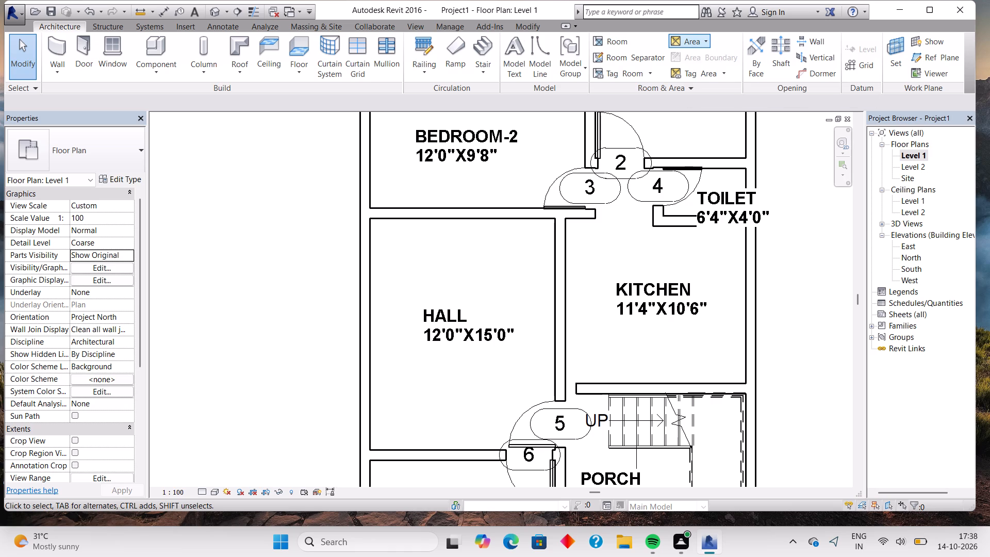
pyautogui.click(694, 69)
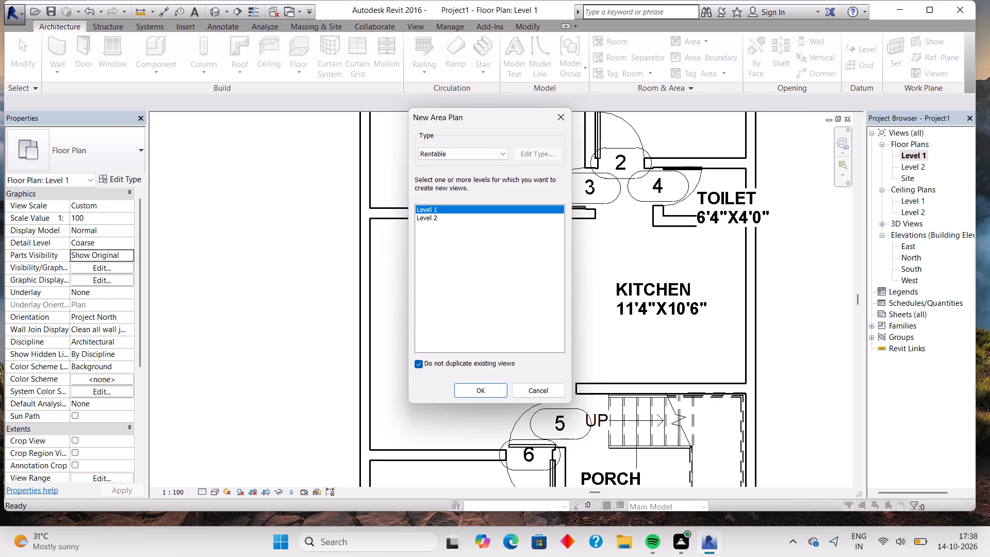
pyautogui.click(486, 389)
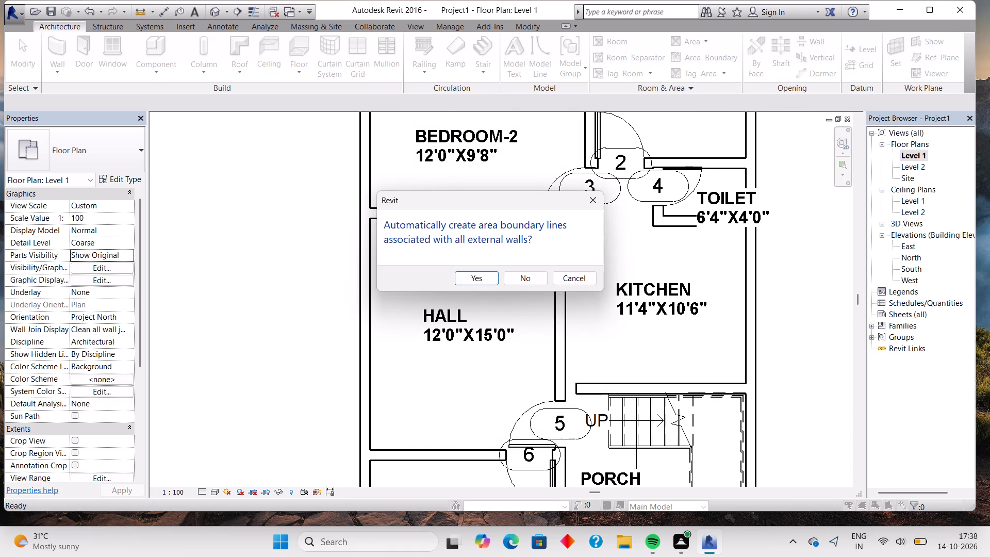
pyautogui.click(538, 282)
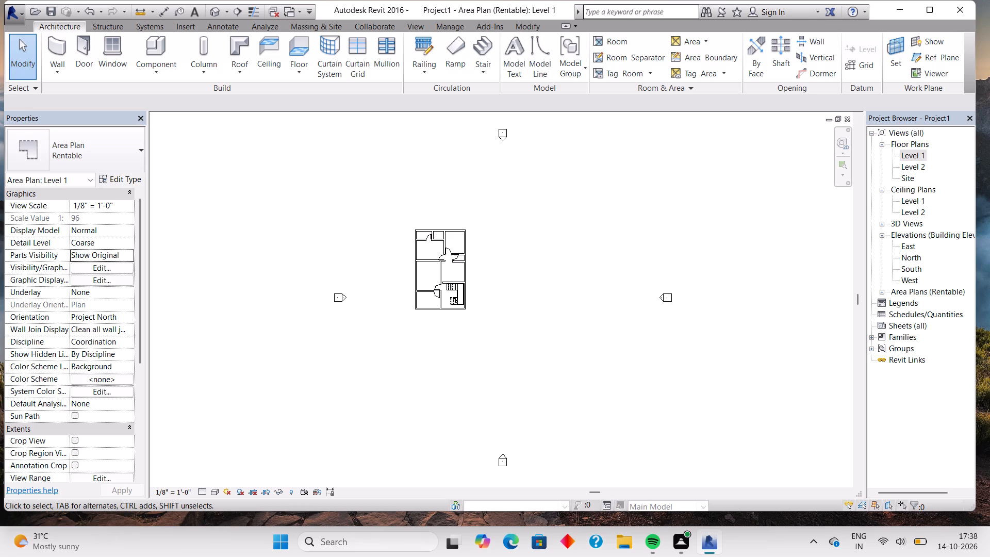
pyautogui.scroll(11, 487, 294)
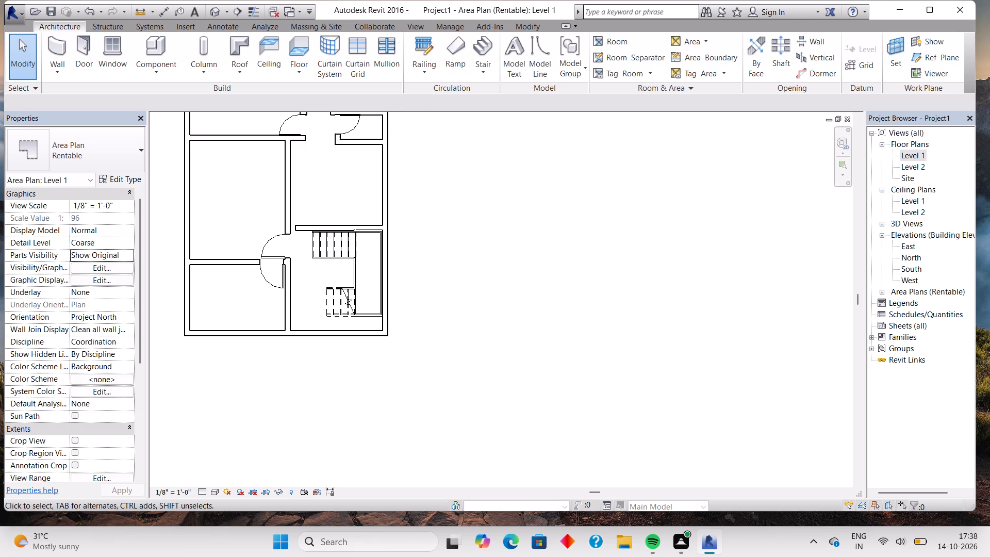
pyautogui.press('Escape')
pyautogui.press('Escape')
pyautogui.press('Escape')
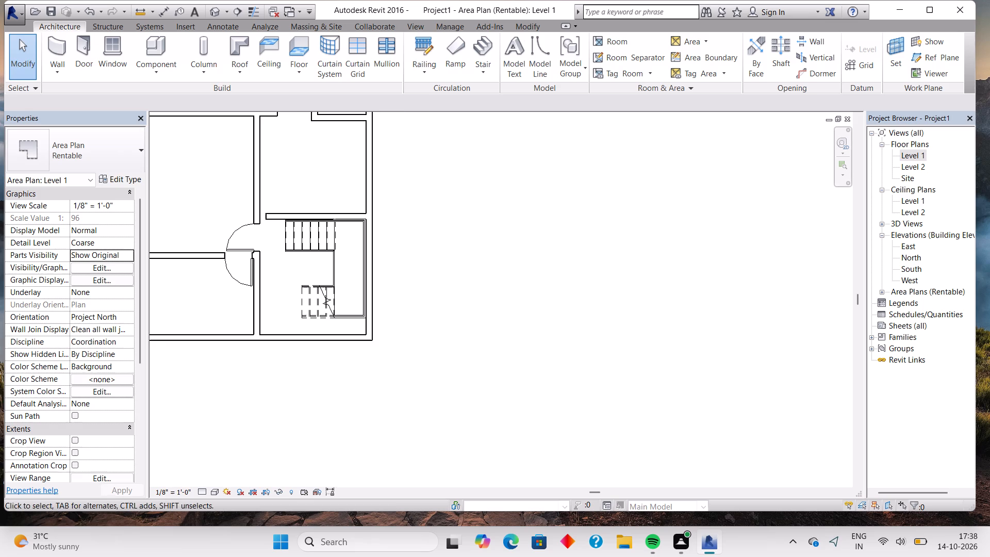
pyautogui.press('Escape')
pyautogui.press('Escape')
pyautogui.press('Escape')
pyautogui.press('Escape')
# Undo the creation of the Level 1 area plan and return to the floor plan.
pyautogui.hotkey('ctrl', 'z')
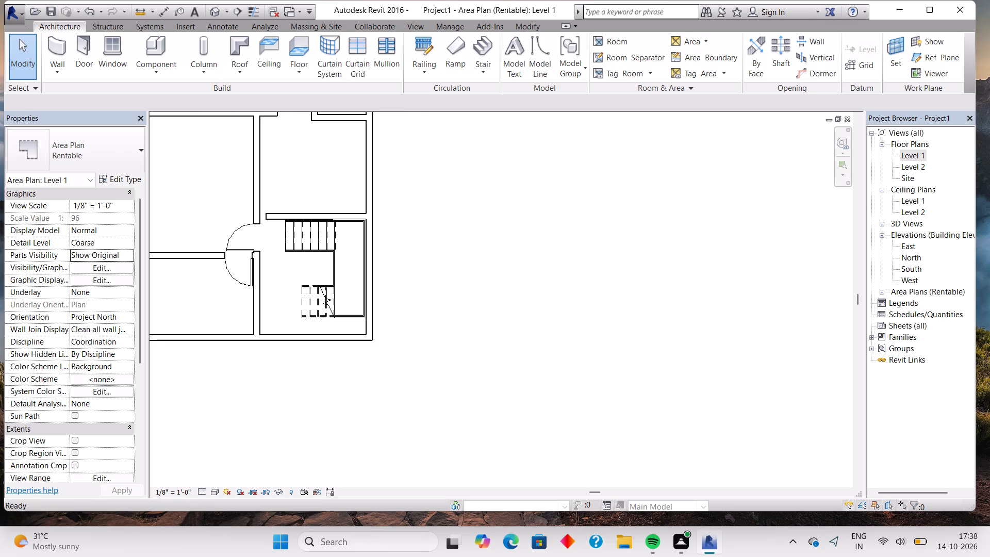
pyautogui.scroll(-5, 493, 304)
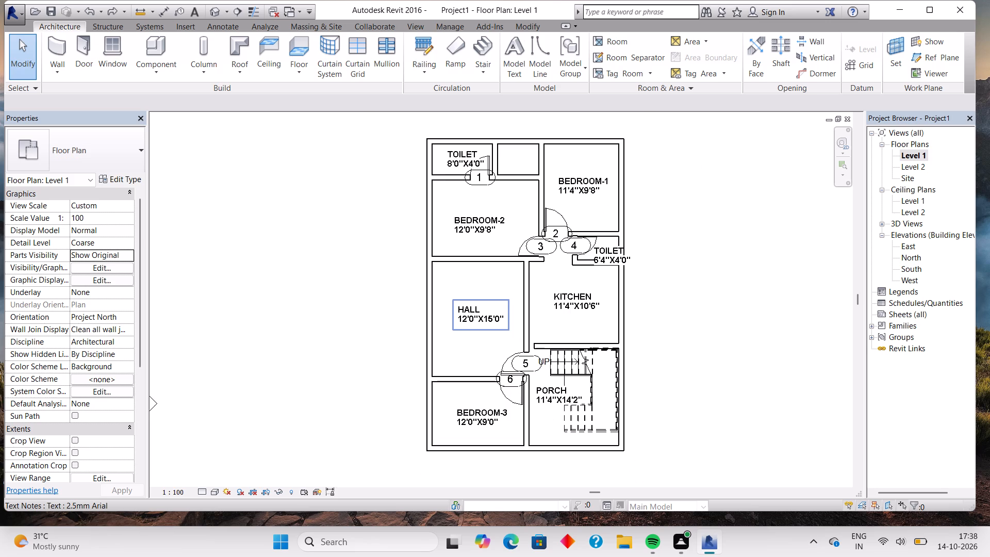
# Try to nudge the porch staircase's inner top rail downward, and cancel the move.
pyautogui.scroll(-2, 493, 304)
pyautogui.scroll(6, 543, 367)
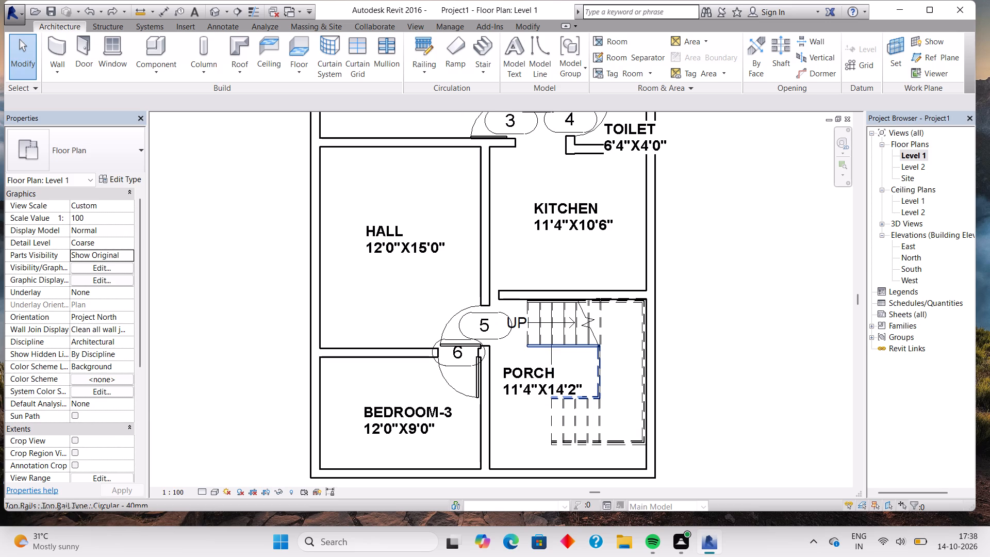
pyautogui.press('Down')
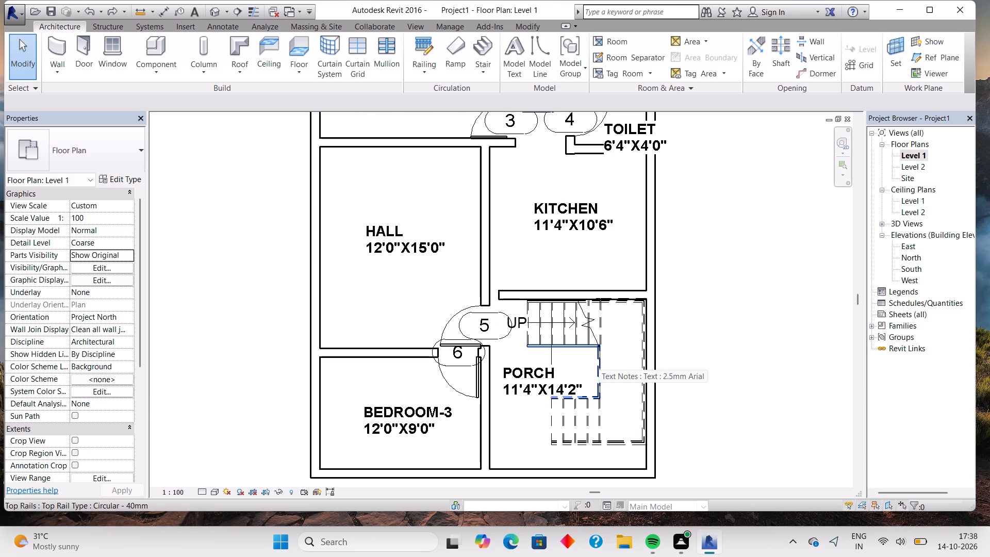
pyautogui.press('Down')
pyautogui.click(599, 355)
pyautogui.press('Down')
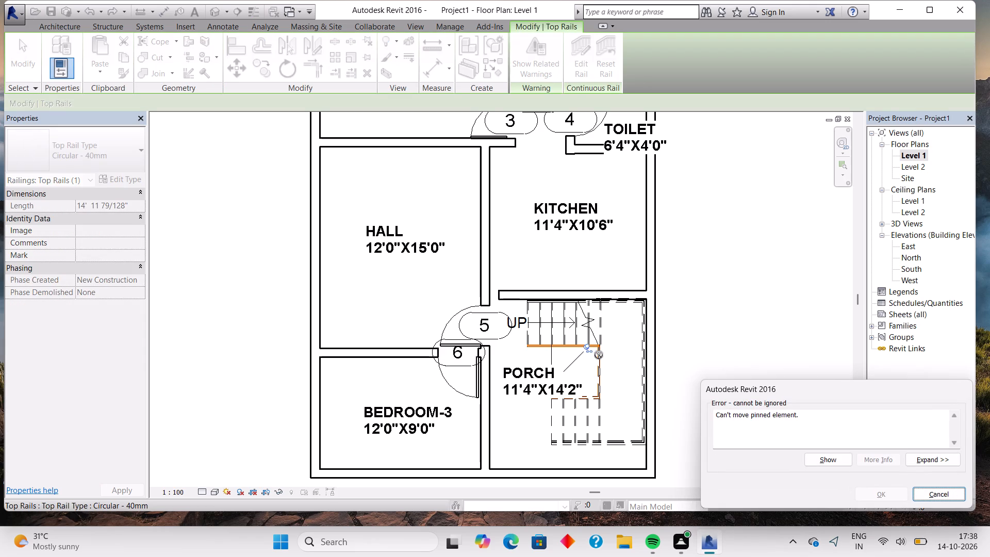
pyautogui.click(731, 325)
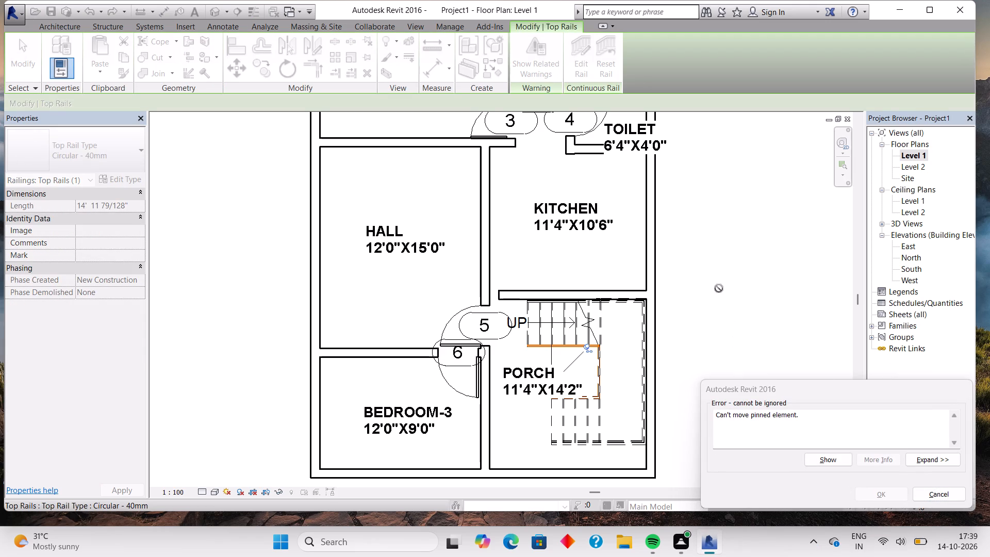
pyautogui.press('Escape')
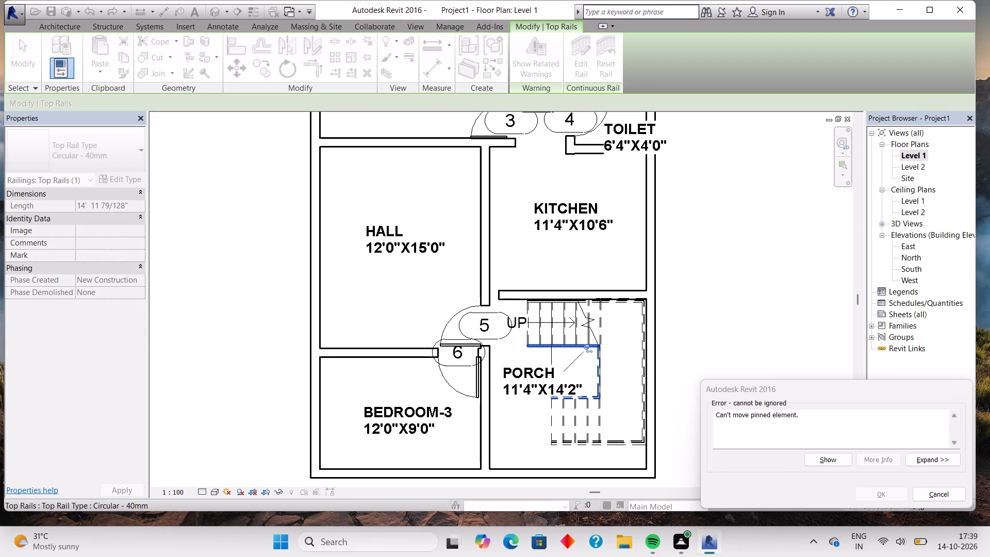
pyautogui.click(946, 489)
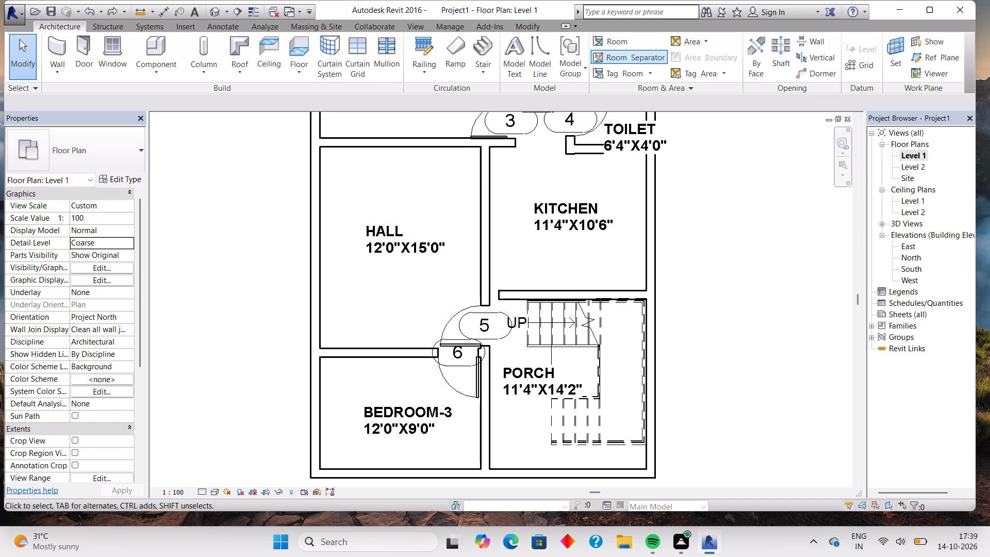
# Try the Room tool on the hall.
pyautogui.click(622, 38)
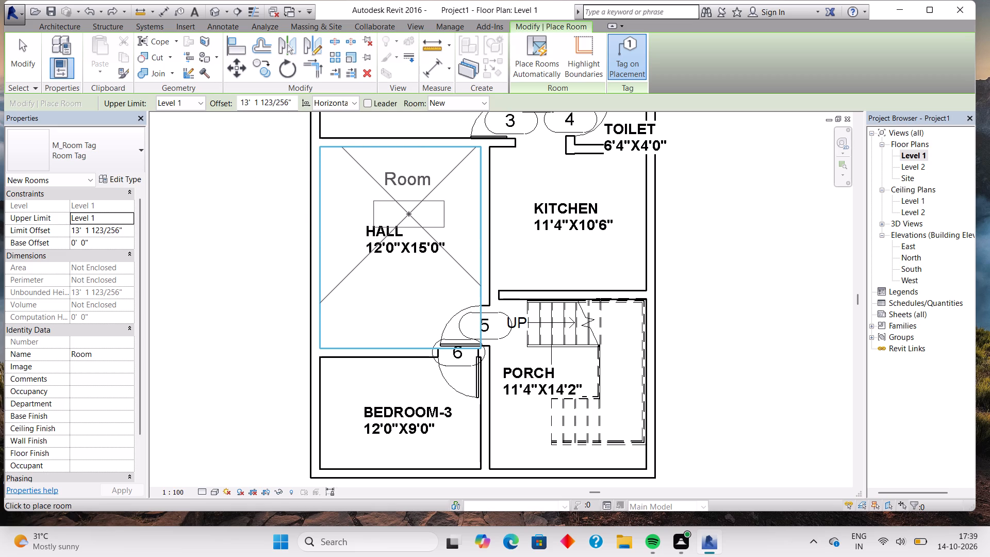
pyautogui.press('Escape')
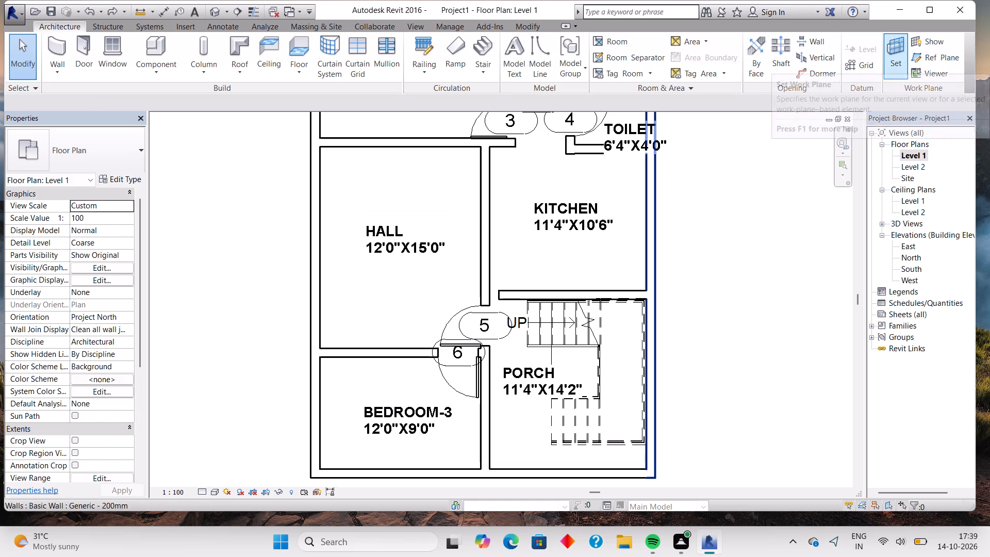
# Draw two crossing diagonal reference planes over the open well between the porch staircase's upper and lower flights.
pyautogui.click(920, 57)
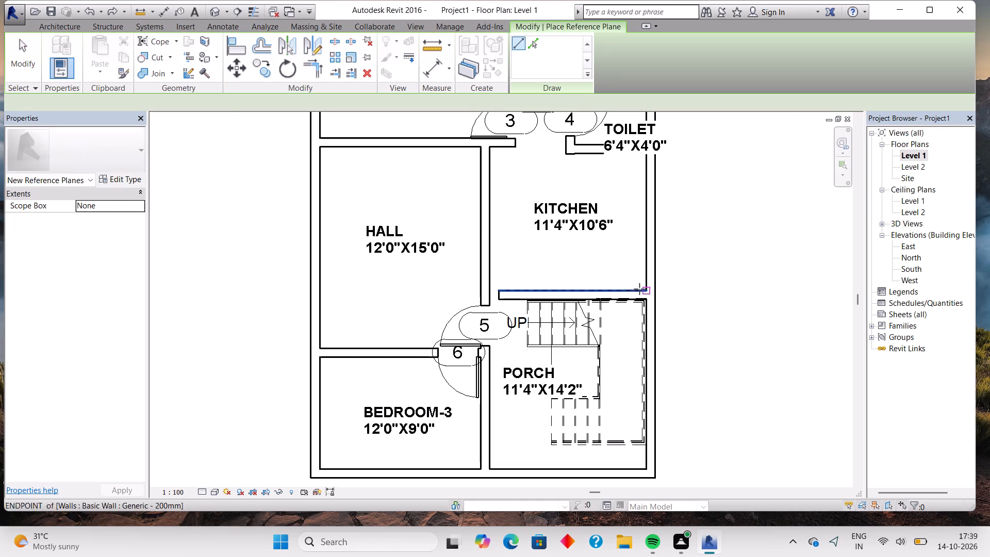
pyautogui.click(560, 272)
pyautogui.press('Escape')
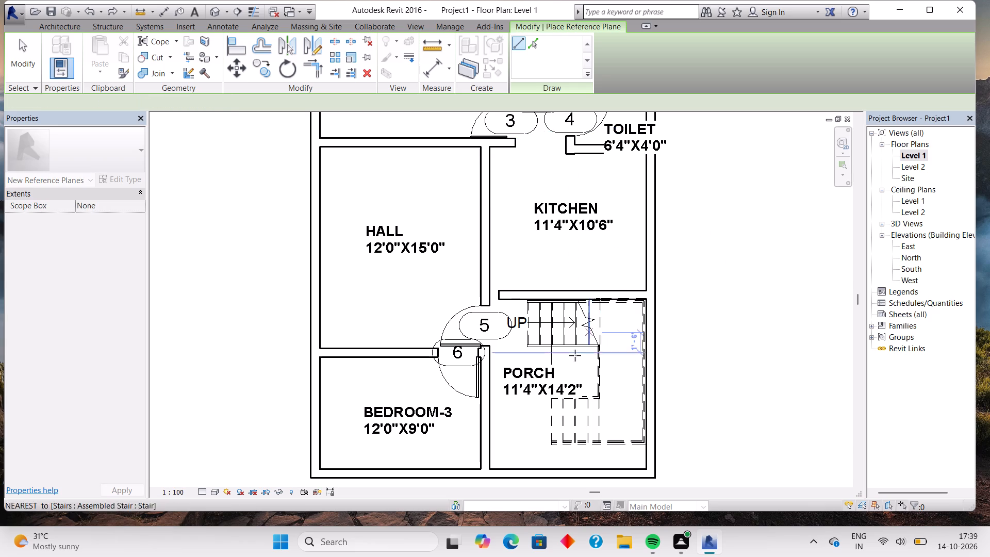
pyautogui.click(554, 349)
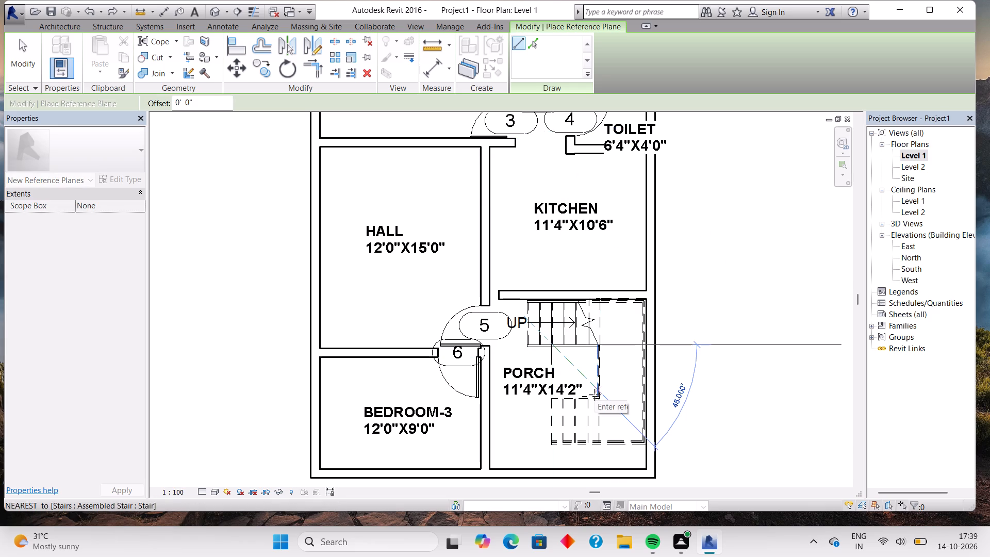
pyautogui.scroll(7, 595, 395)
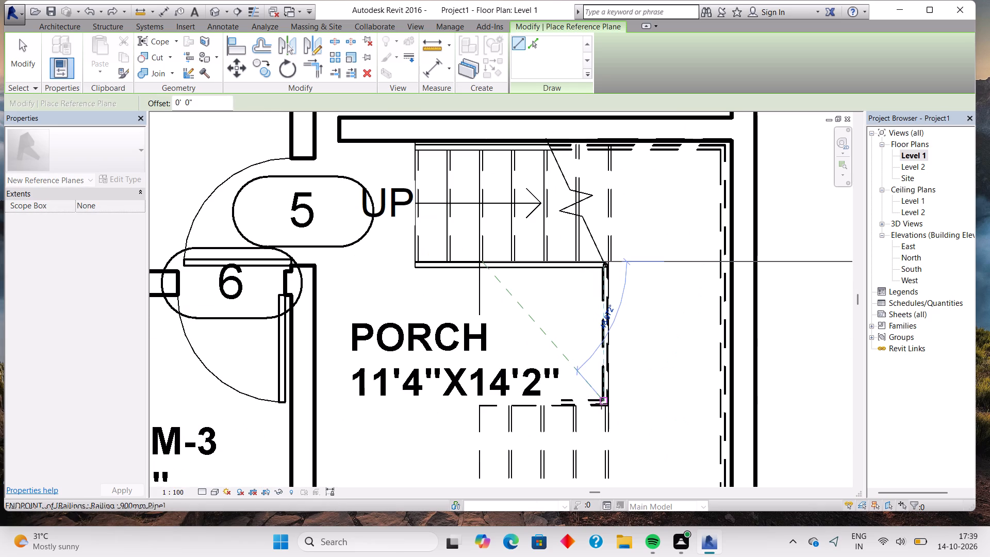
pyautogui.click(601, 403)
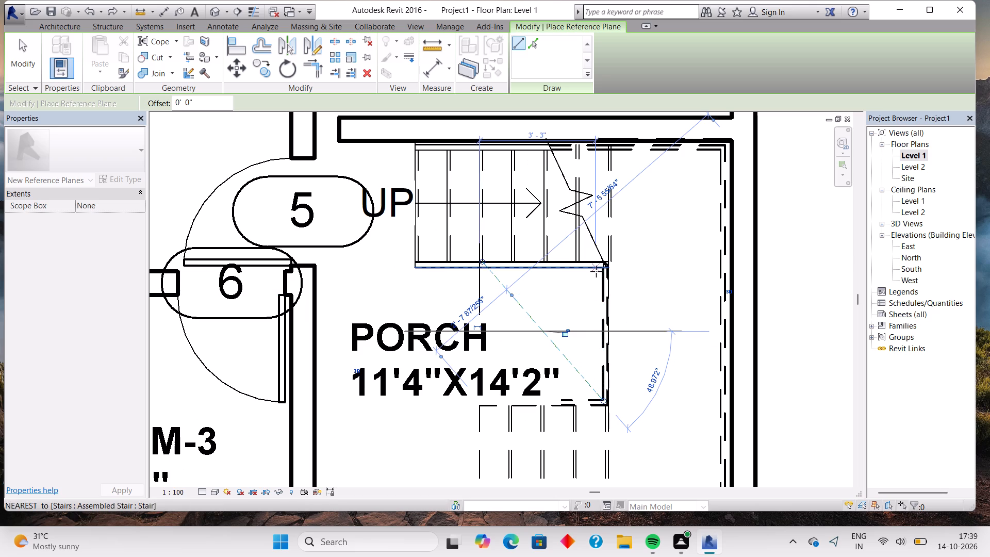
pyautogui.click(600, 270)
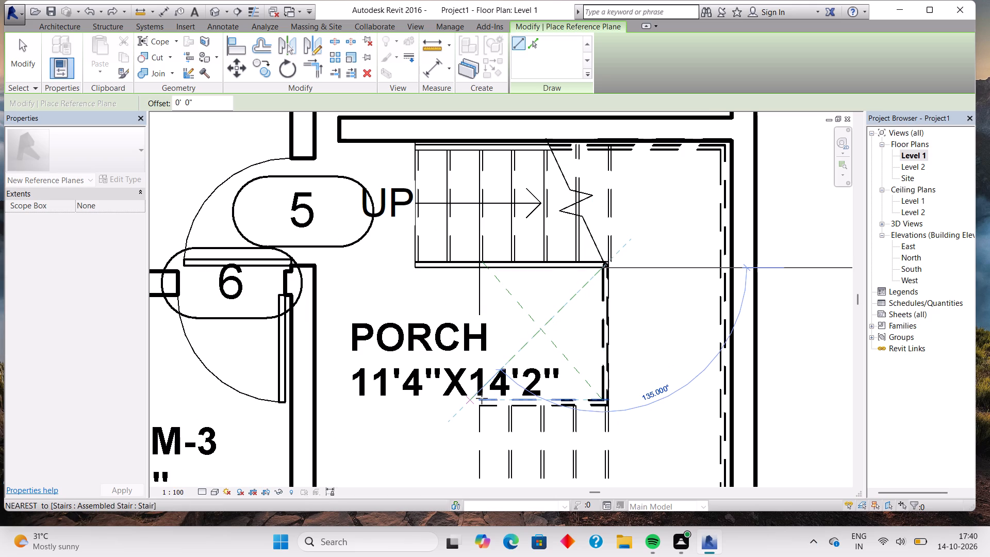
pyautogui.click(482, 398)
pyautogui.press('Escape')
# Draw two crossing diagonal reference planes corner to corner in the small unlabelled space between the 8'0"X4'0" toilet and BEDROOM-1.
pyautogui.scroll(-2, 535, 278)
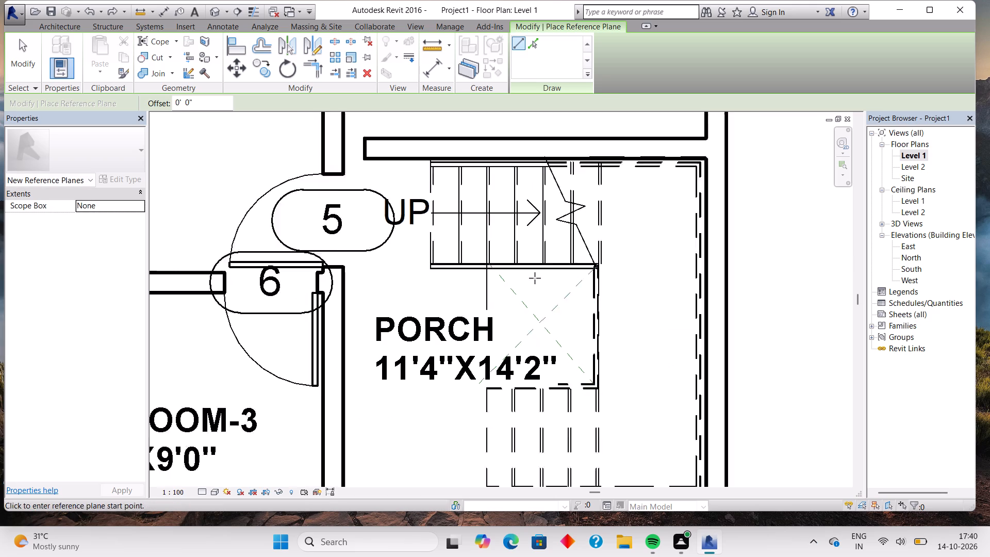
pyautogui.scroll(-5, 535, 278)
pyautogui.moveTo(491, 192); pyautogui.dragTo(583, 527, button='middle')
pyautogui.scroll(-1, 611, 453)
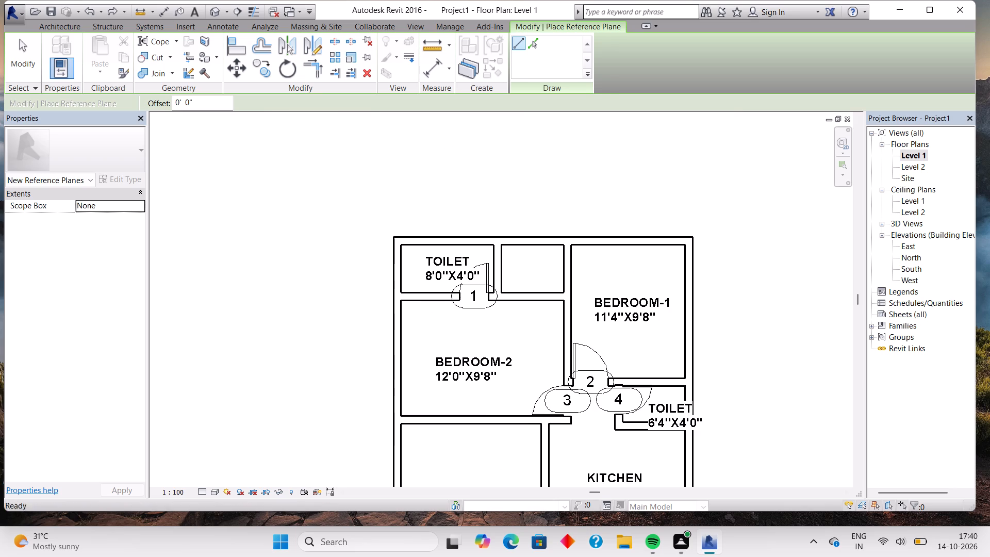
pyautogui.click(504, 250)
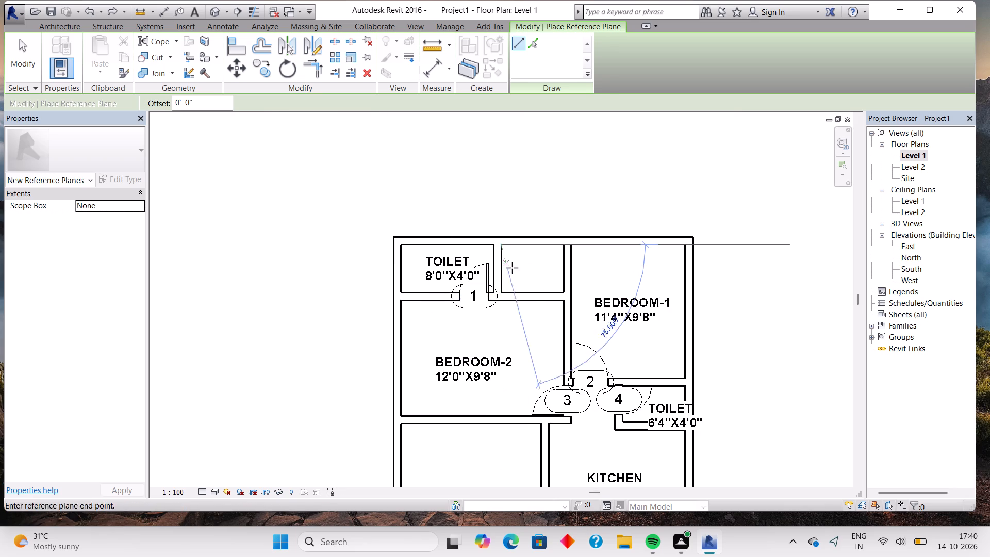
pyautogui.click(561, 293)
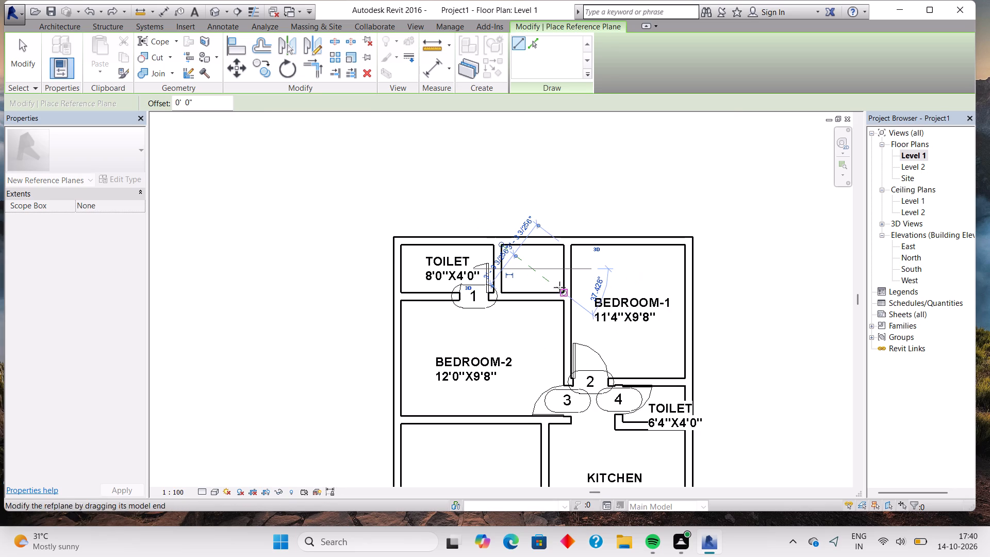
pyautogui.click(561, 249)
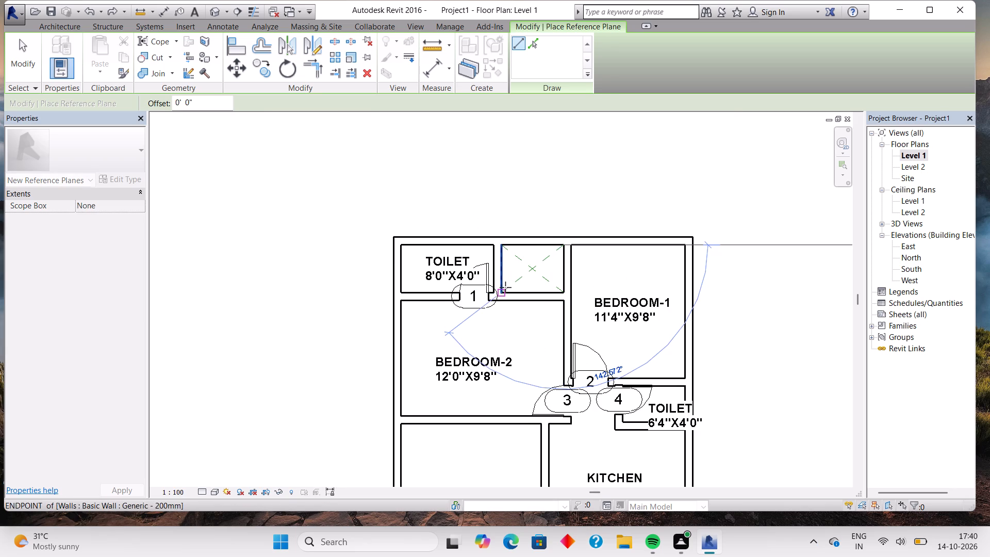
pyautogui.click(505, 289)
pyautogui.press('Escape')
# Examine the Level 1 plan from the upper rooms down to the porch staircase, including both diagonal crosses.
pyautogui.scroll(-5, 488, 352)
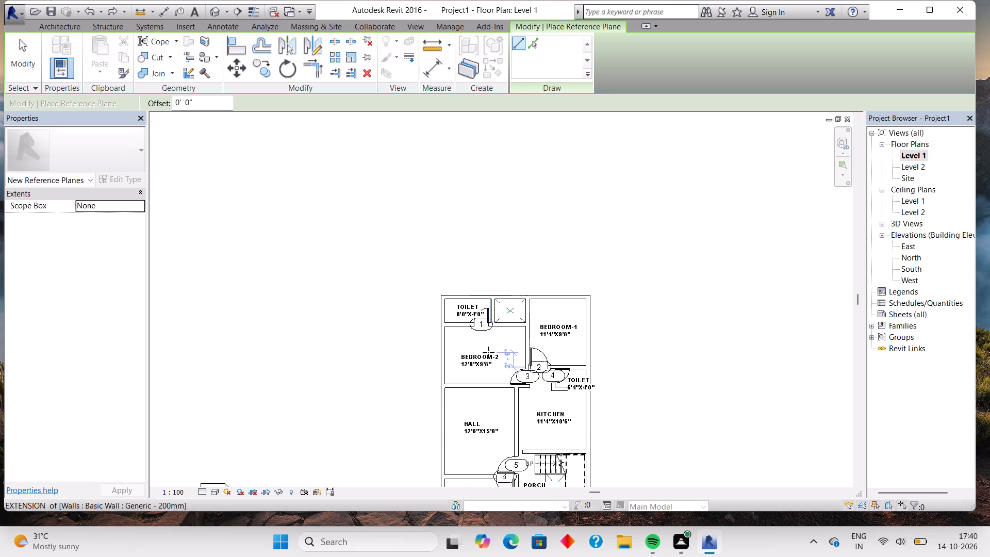
pyautogui.scroll(-1, 488, 352)
pyautogui.moveTo(486, 378); pyautogui.dragTo(498, 307, button='middle')
pyautogui.scroll(9, 521, 267)
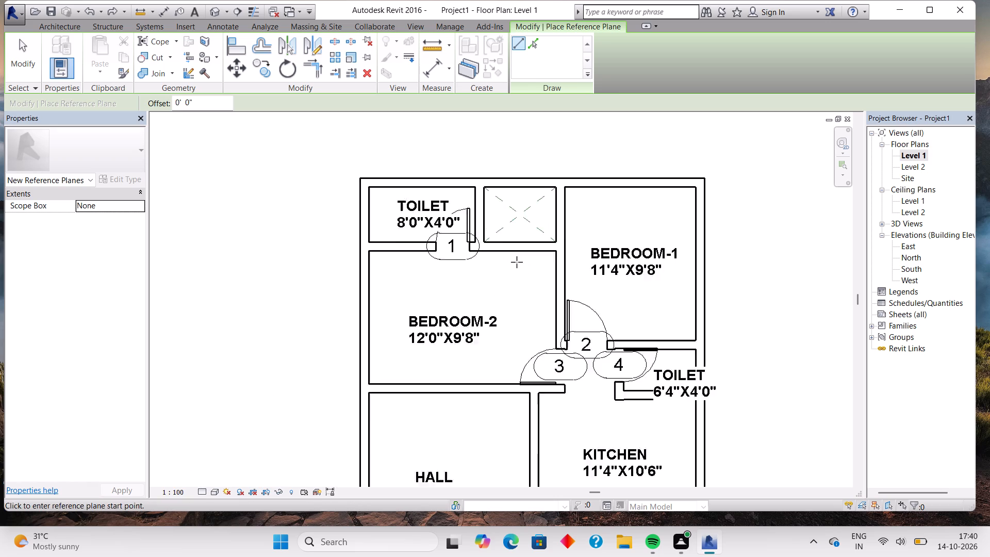
pyautogui.scroll(3, 517, 262)
pyautogui.scroll(-8, 517, 262)
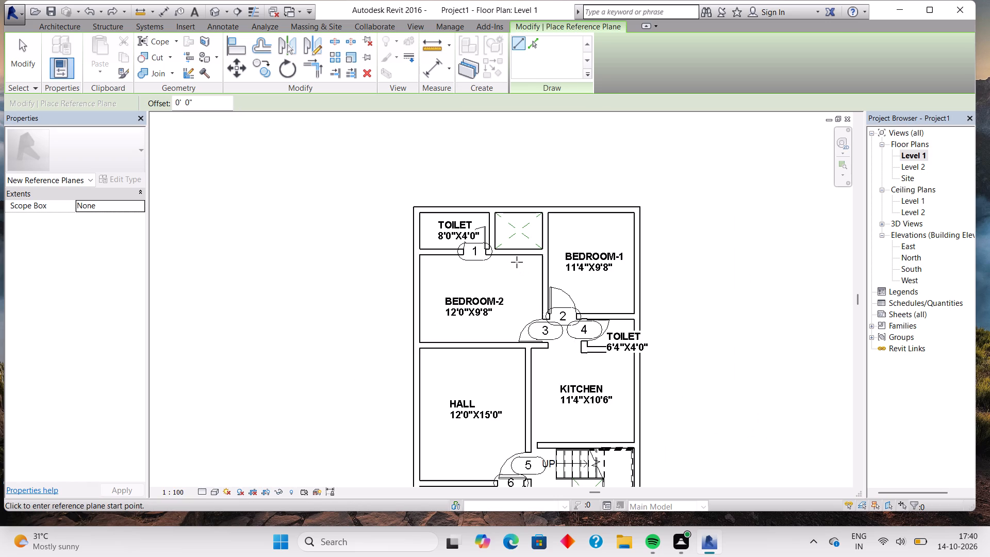
pyautogui.moveTo(504, 366); pyautogui.dragTo(458, 199, button='middle')
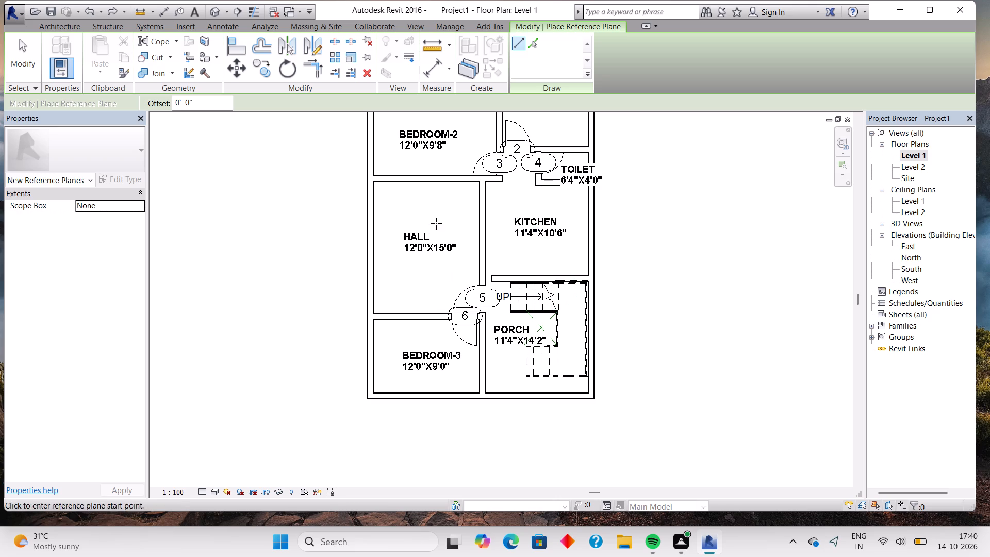
pyautogui.moveTo(443, 212); pyautogui.dragTo(473, 323, button='middle')
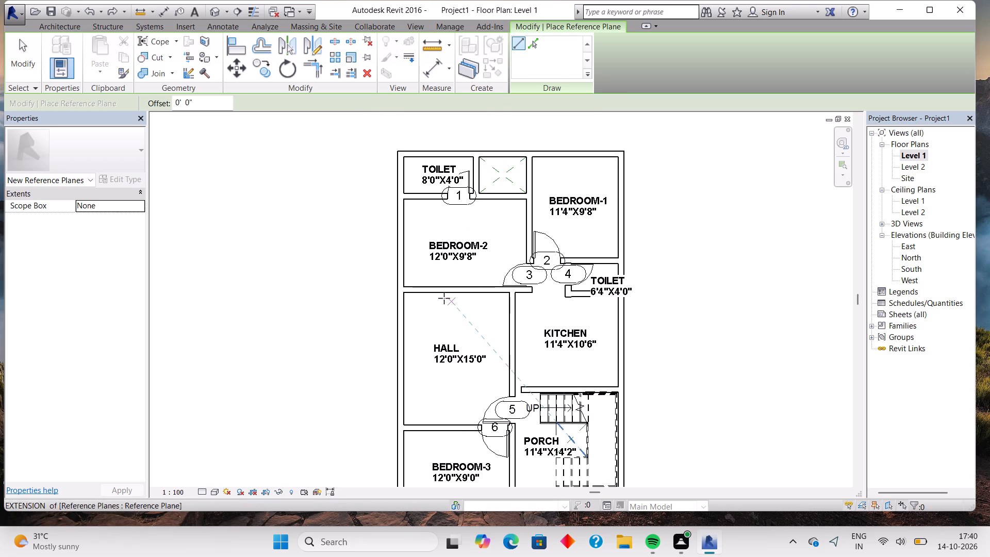
# Examine the loaded component types, from the desks and parking spaces through the deciduous trees to the last entries.
pyautogui.click(125, 128)
pyautogui.moveTo(121, 154); pyautogui.dragTo(122, 150)
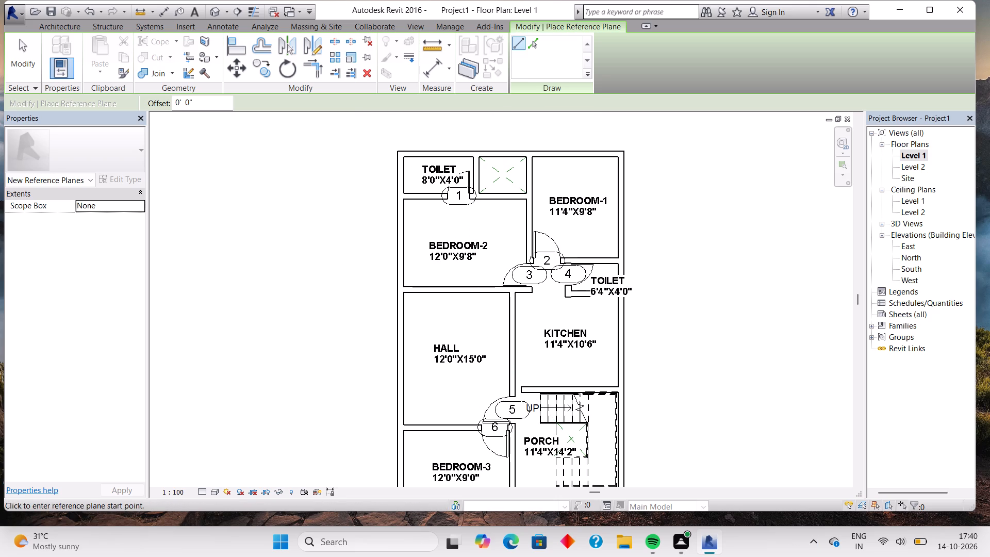
pyautogui.moveTo(122, 150); pyautogui.dragTo(122, 149)
pyautogui.click(60, 23)
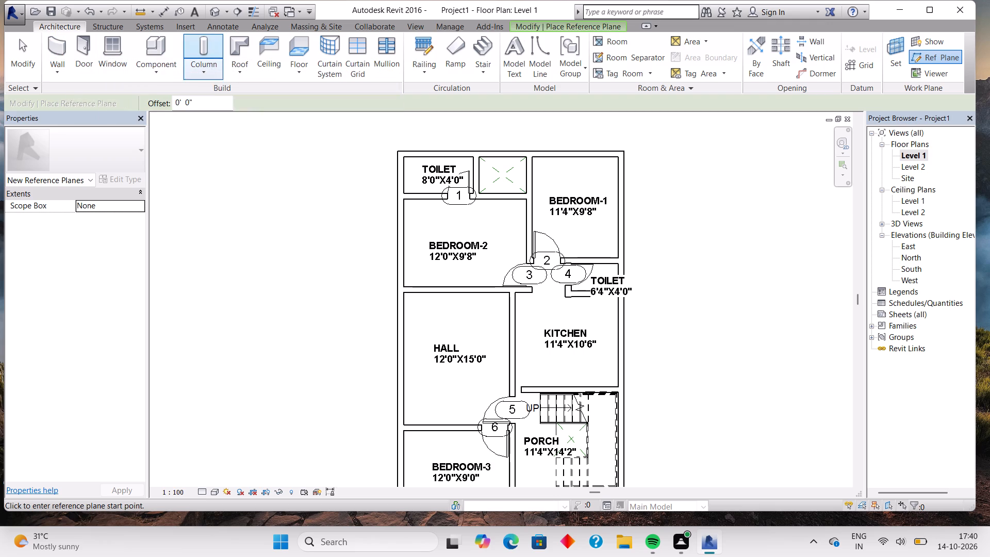
pyautogui.click(163, 48)
pyautogui.click(117, 152)
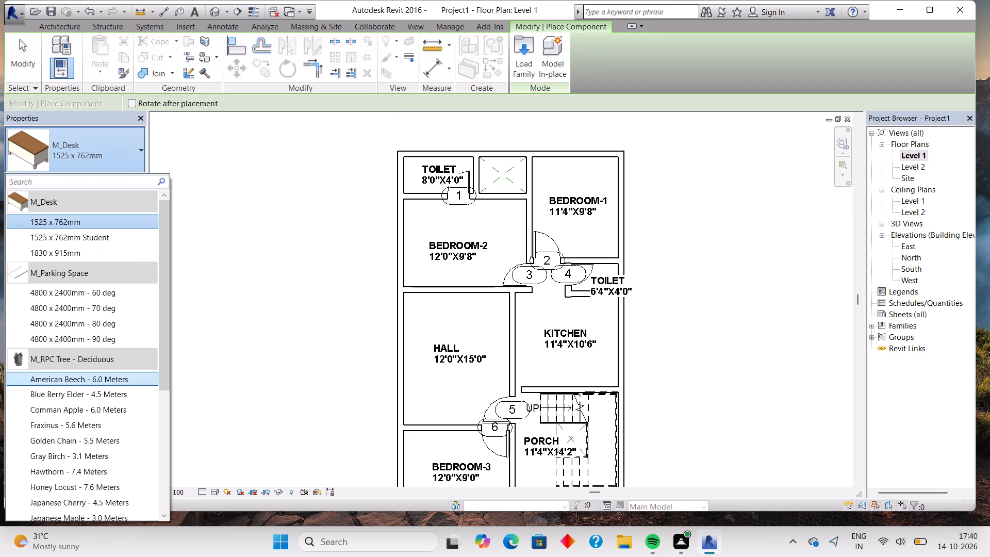
pyautogui.scroll(-13, 69, 371)
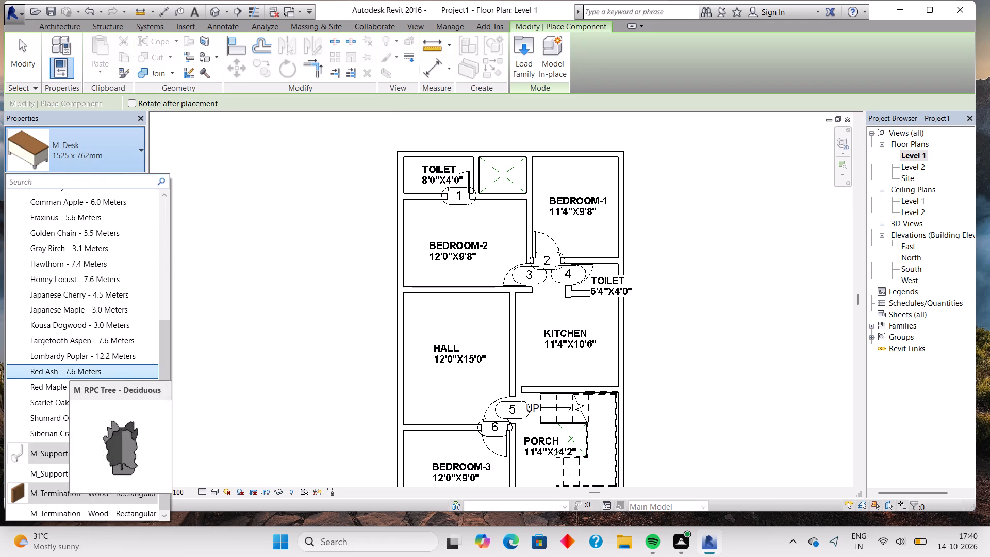
pyautogui.scroll(-5, 69, 371)
pyautogui.scroll(13, 69, 371)
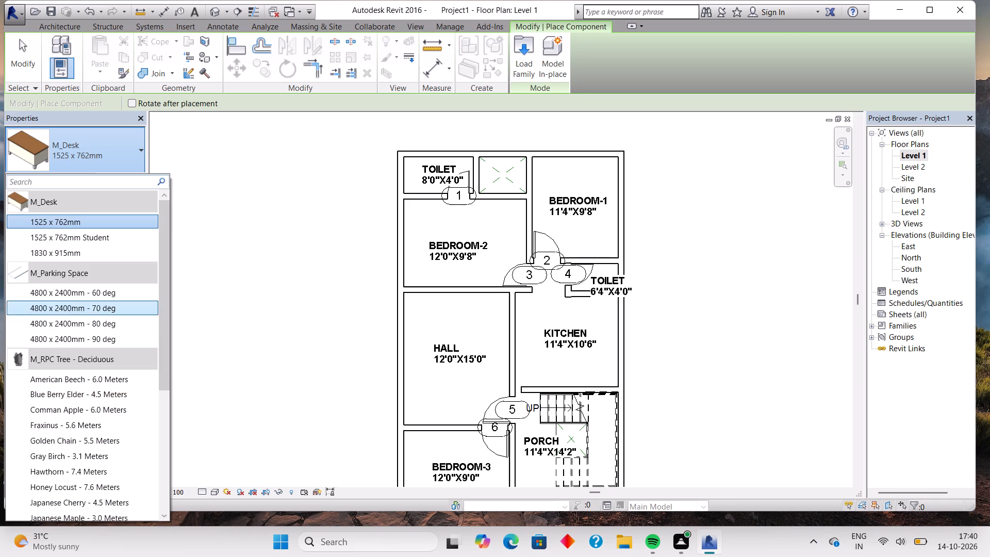
pyautogui.click(213, 265)
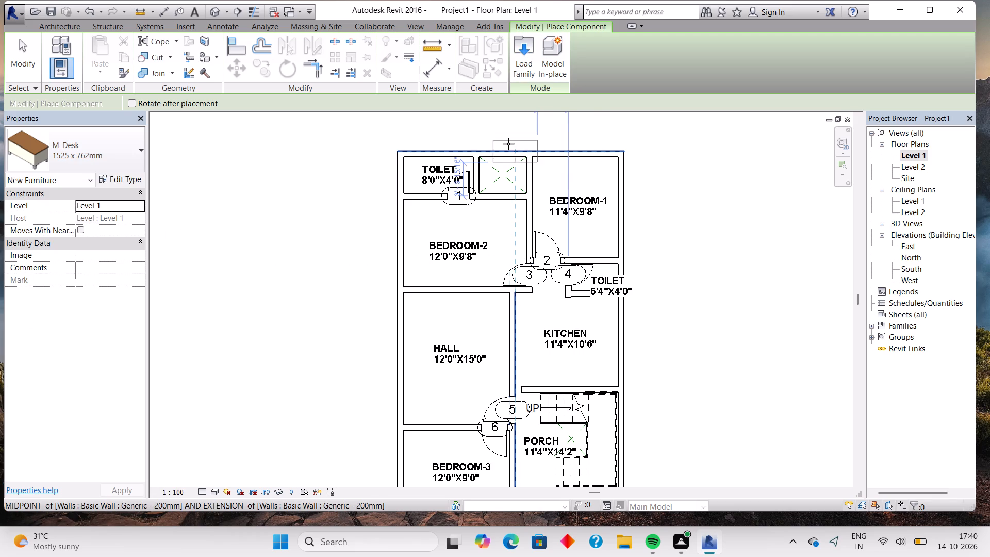
# Open the US Metric library folder in Autodesk Revit 2016 x64 > RVT 2016 > Libraries for loading a component family.
pyautogui.click(517, 51)
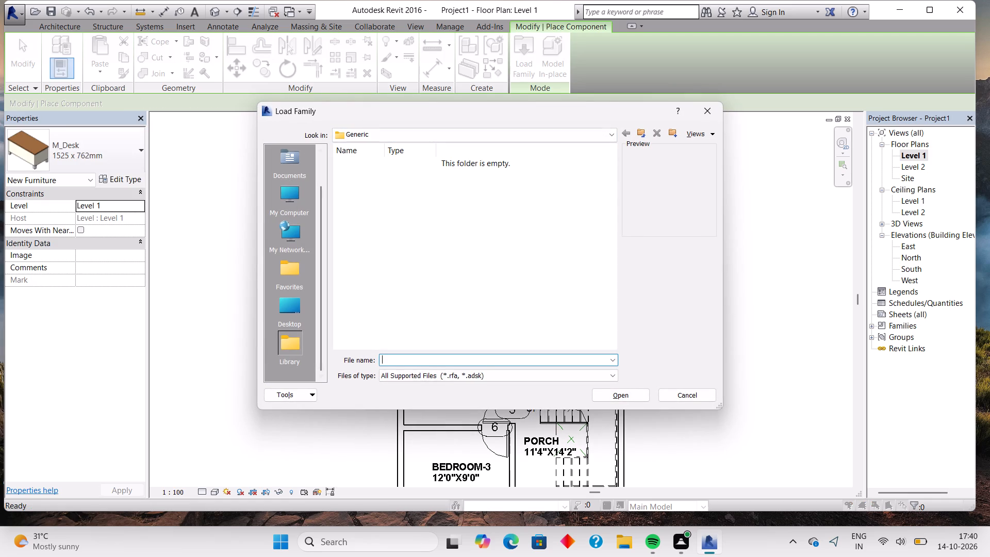
pyautogui.doubleClick(293, 195)
pyautogui.doubleClick(365, 186)
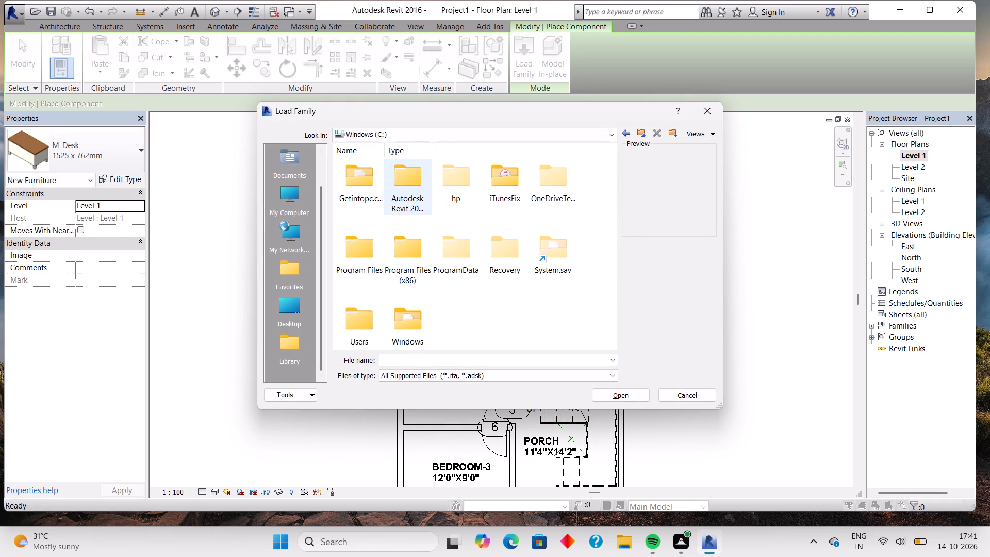
pyautogui.doubleClick(425, 182)
pyautogui.doubleClick(404, 181)
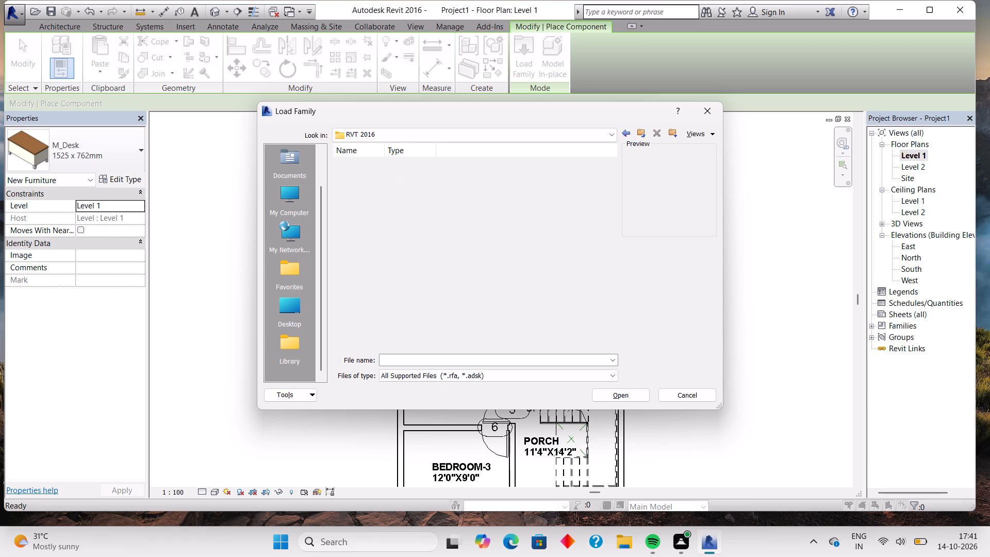
pyautogui.doubleClick(500, 183)
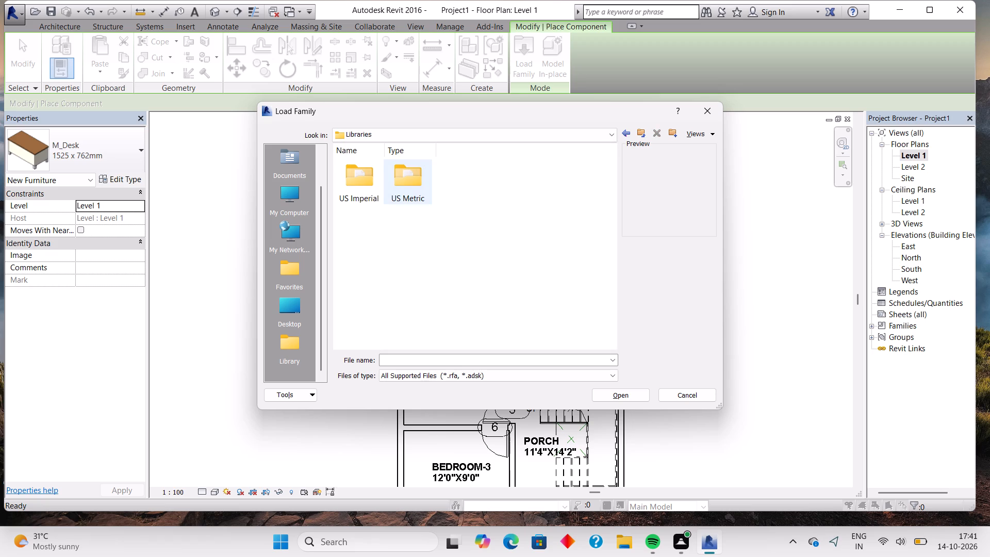
pyautogui.doubleClick(425, 195)
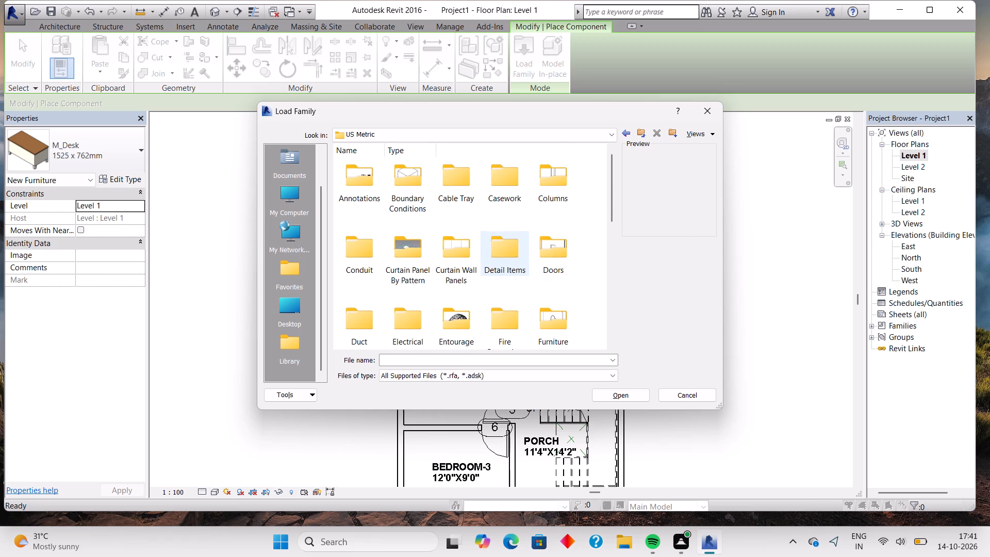
# Load the M_Bed-Box family from the library's Furniture > Beds folder, checking the Doors folder on the way.
pyautogui.scroll(-1, 487, 262)
pyautogui.scroll(1, 487, 262)
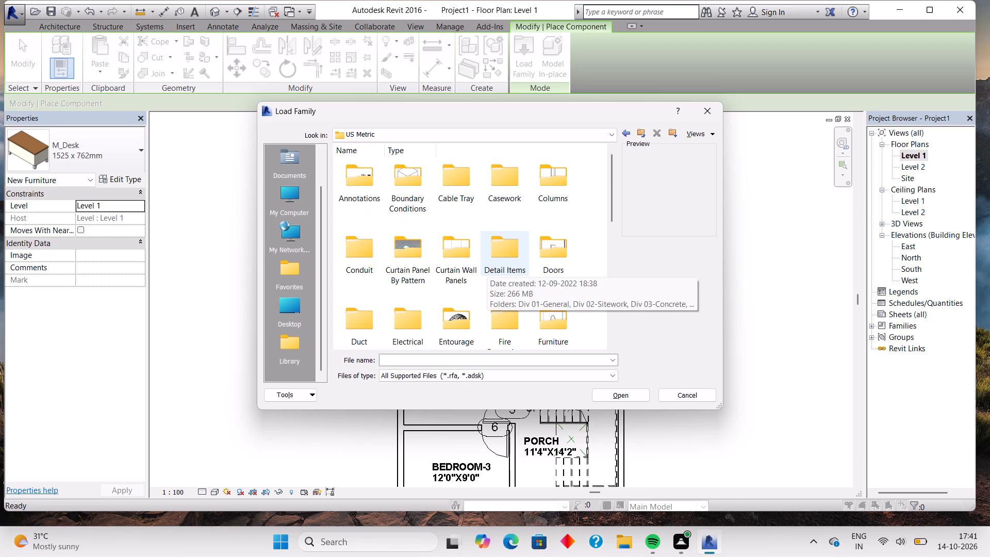
pyautogui.scroll(-1, 487, 258)
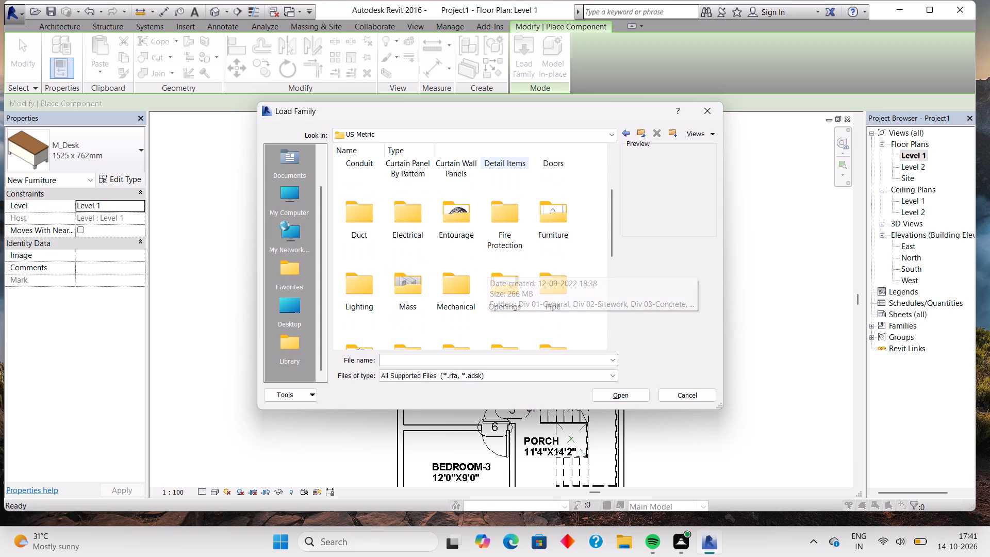
pyautogui.scroll(-2, 487, 258)
pyautogui.scroll(4, 487, 258)
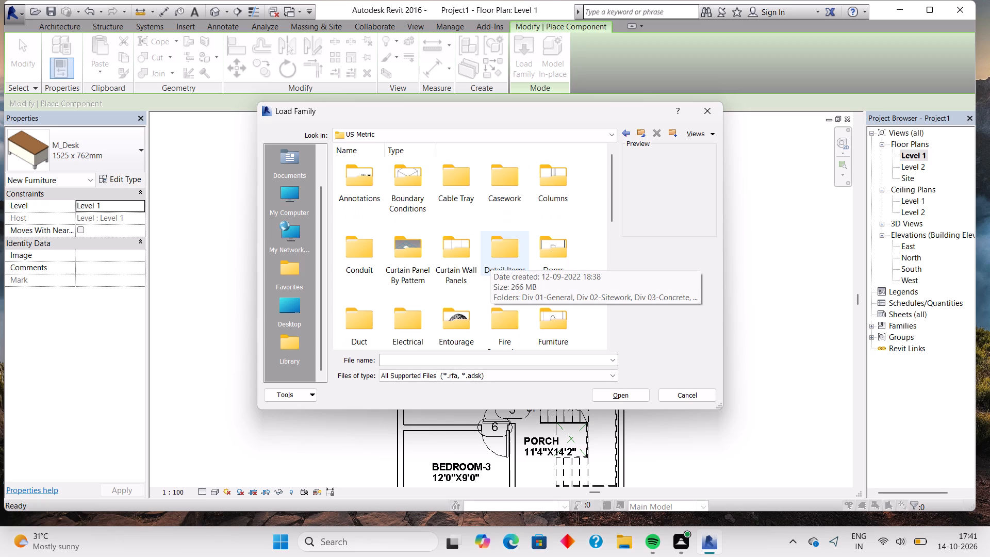
pyautogui.doubleClick(545, 246)
pyautogui.scroll(-3, 498, 239)
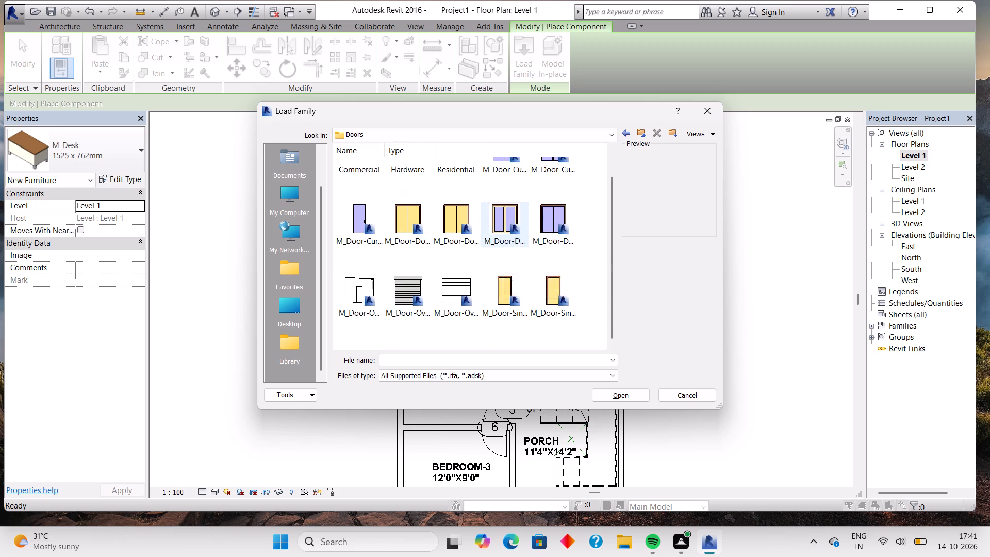
pyautogui.scroll(4, 498, 239)
pyautogui.click(621, 129)
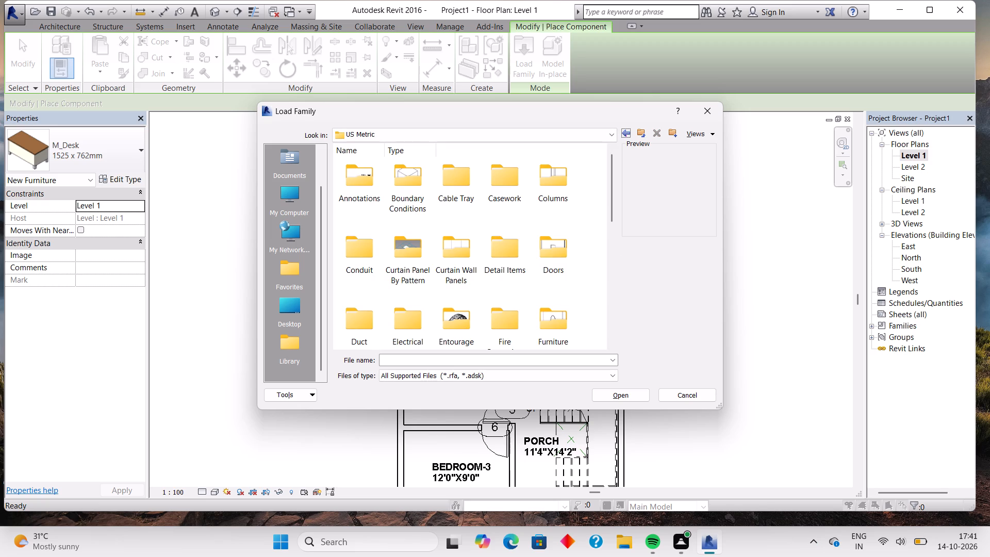
pyautogui.scroll(-1, 514, 205)
pyautogui.doubleClick(552, 215)
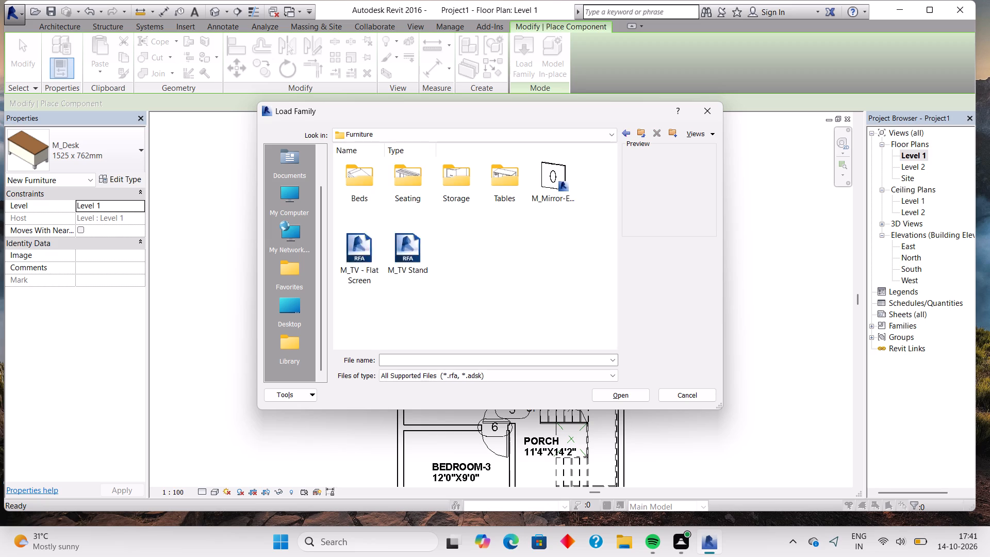
pyautogui.doubleClick(357, 179)
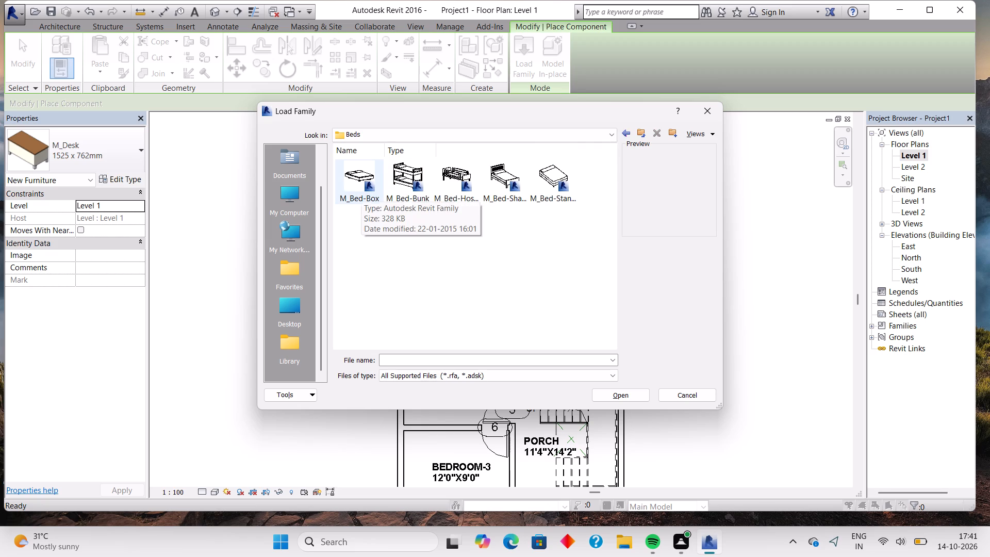
pyautogui.doubleClick(361, 187)
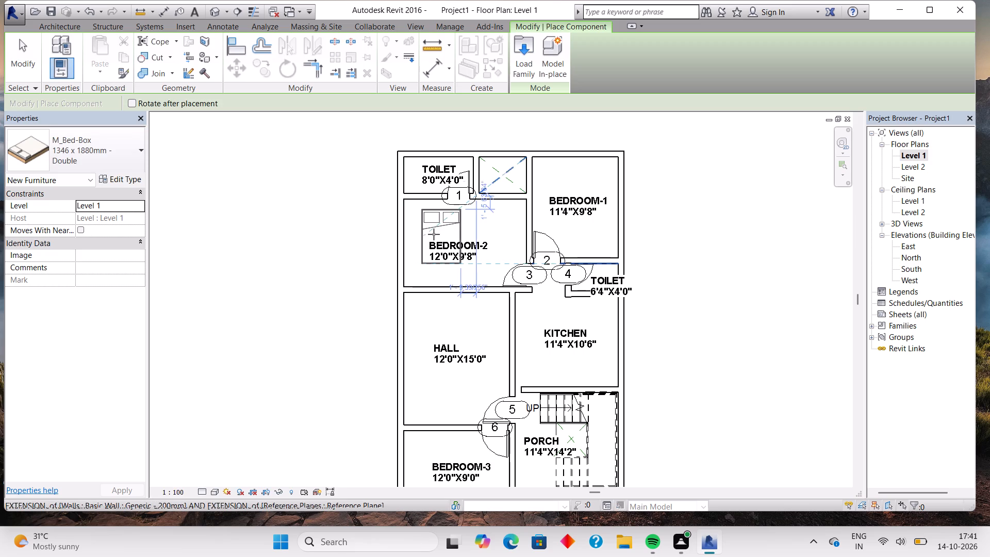
# Place a 1346 x 1880mm double M_Bed-Box in BEDROOM-2, rotated so its pillows face the outer side wall.
pyautogui.press('space')
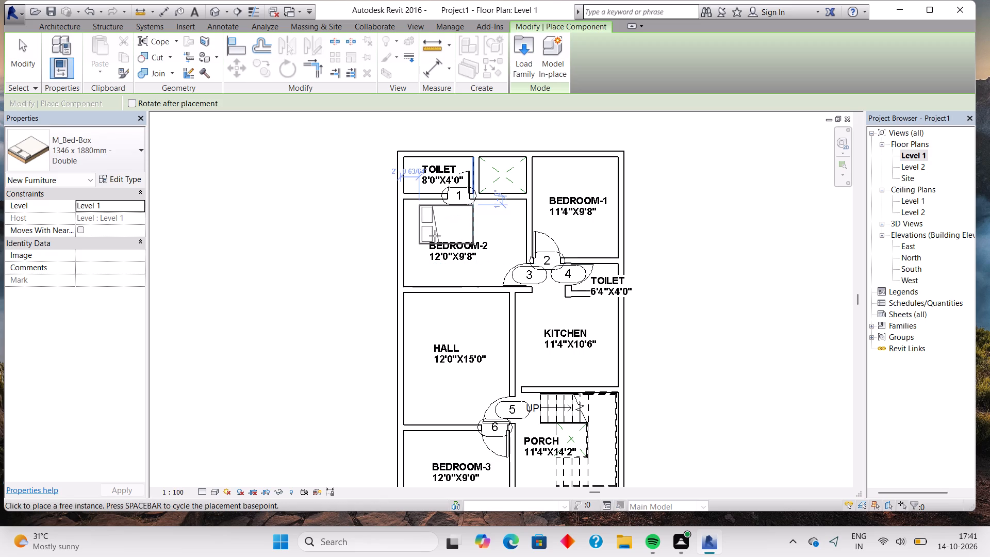
pyautogui.press('space')
pyautogui.press('space')
pyautogui.press('space')
pyautogui.press('space')
pyautogui.press('space')
pyautogui.press('space')
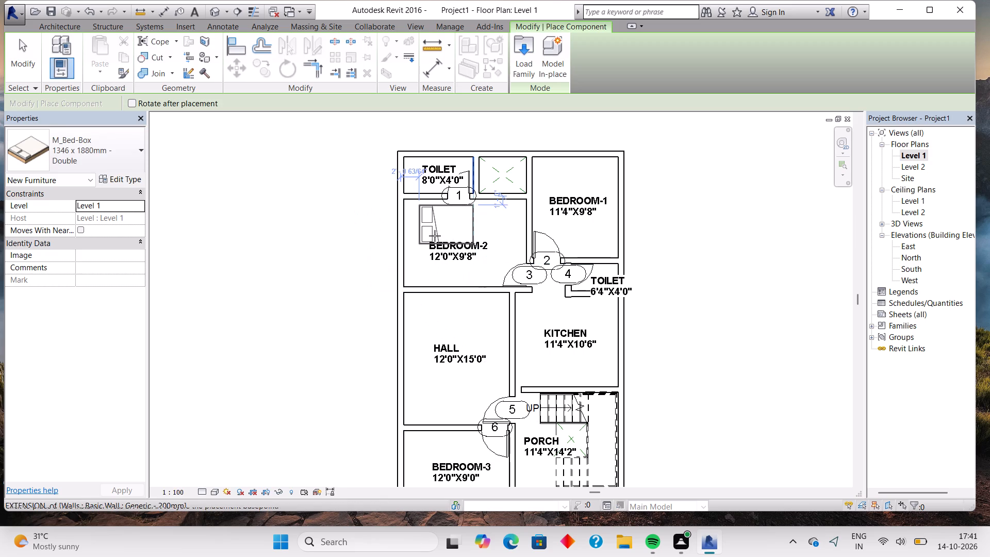
pyautogui.click(428, 241)
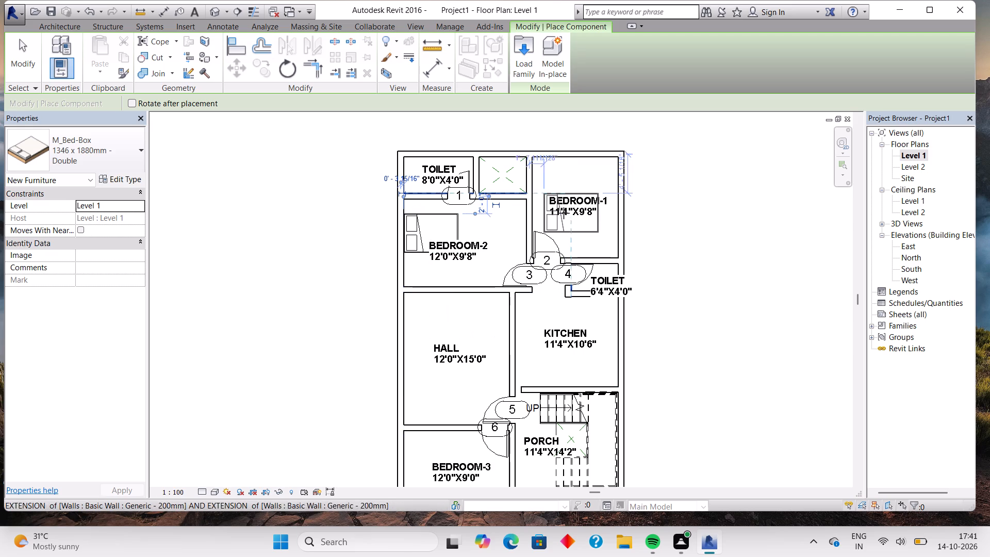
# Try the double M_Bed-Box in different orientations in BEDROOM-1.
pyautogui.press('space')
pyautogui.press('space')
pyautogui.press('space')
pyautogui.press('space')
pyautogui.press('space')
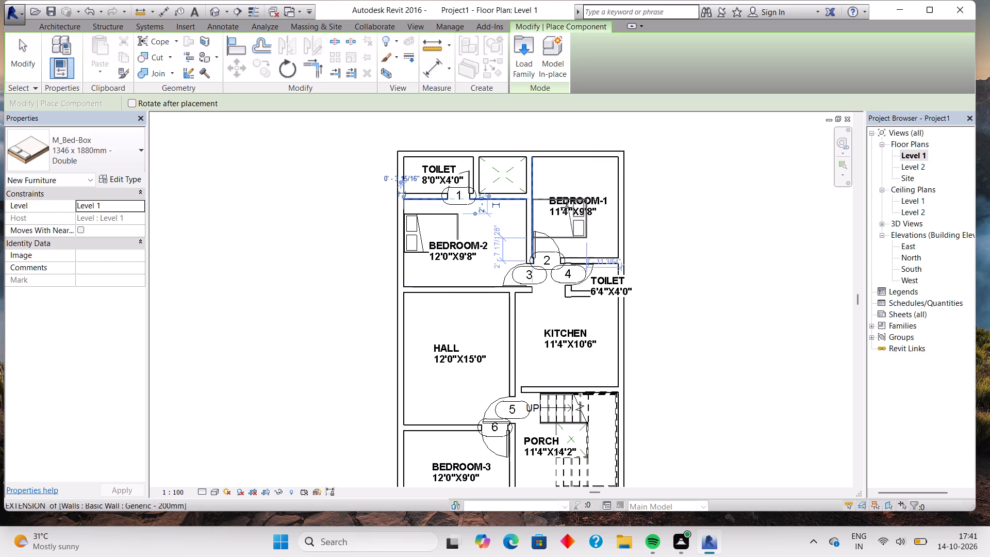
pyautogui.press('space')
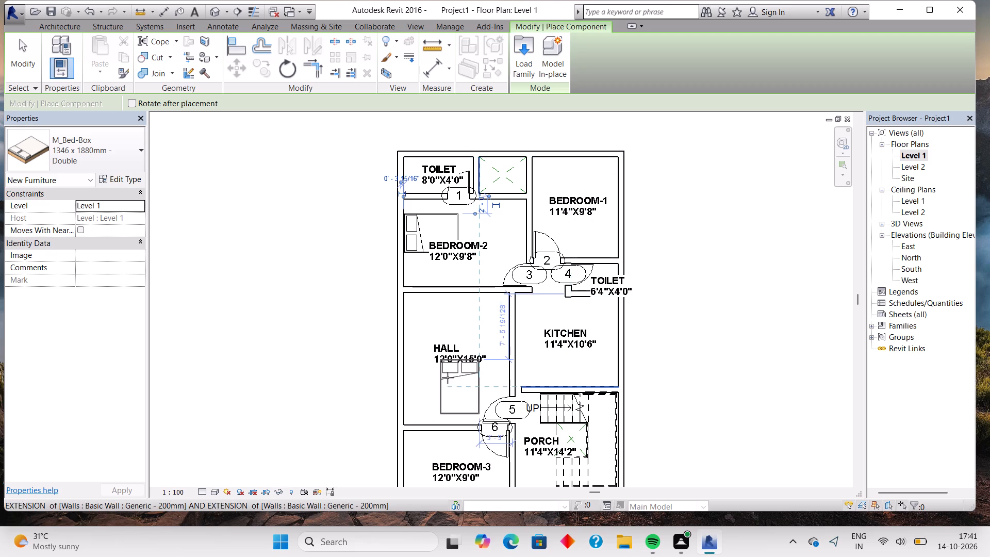
# Place a 1346 x 1880mm double M_Bed-Box in BEDROOM-3 with its pillows against the outer side wall, and finish placing beds.
pyautogui.moveTo(470, 339); pyautogui.dragTo(531, 219, button='middle')
pyautogui.press('space')
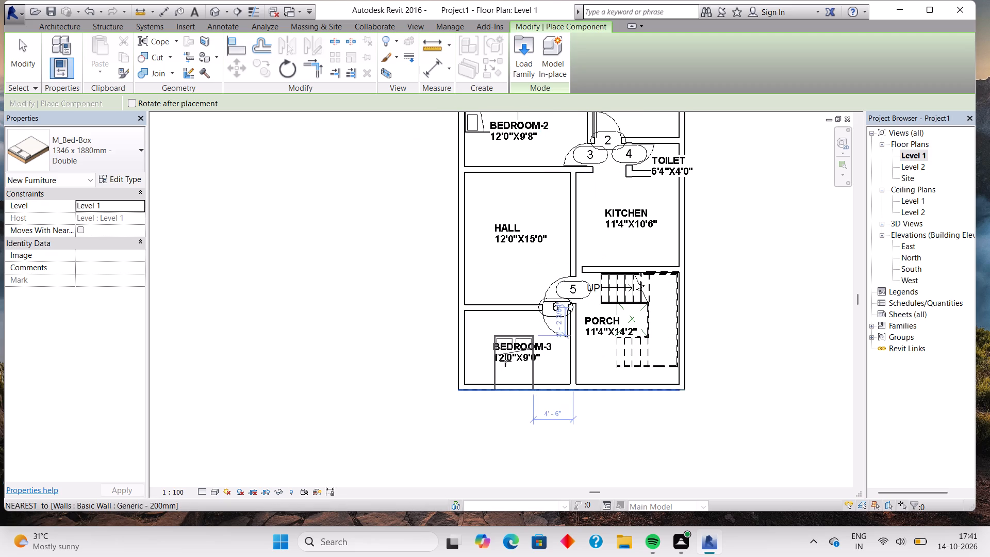
pyautogui.click(483, 359)
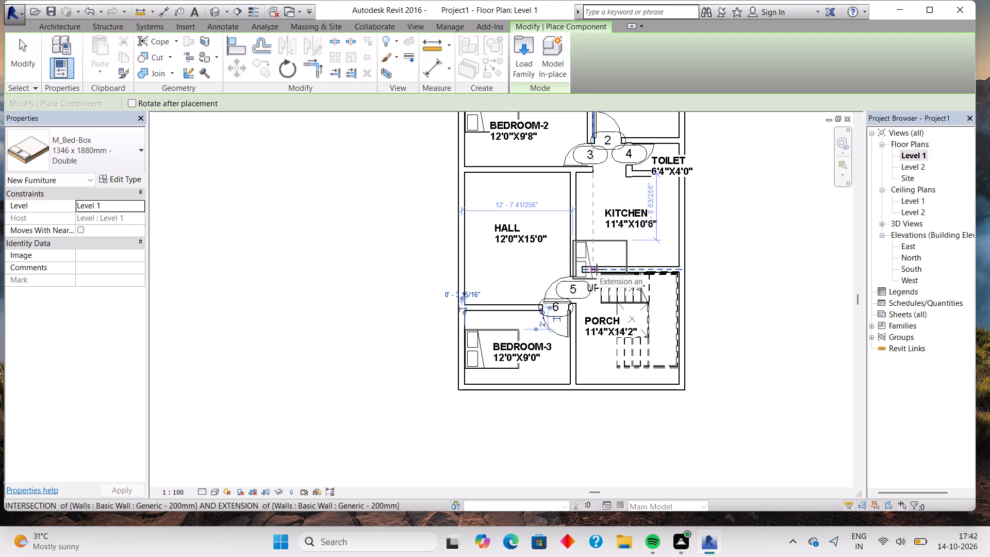
pyautogui.press('Escape')
pyautogui.press('Escape')
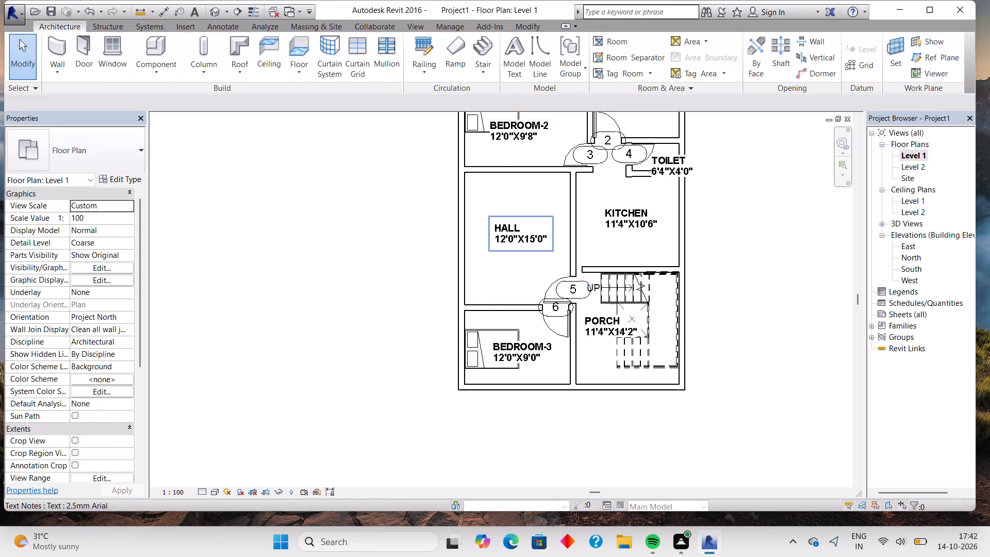
# Start placing a component and browse to the RVT 2016 > Libraries > US Metric folder to load a new family.
pyautogui.click(143, 50)
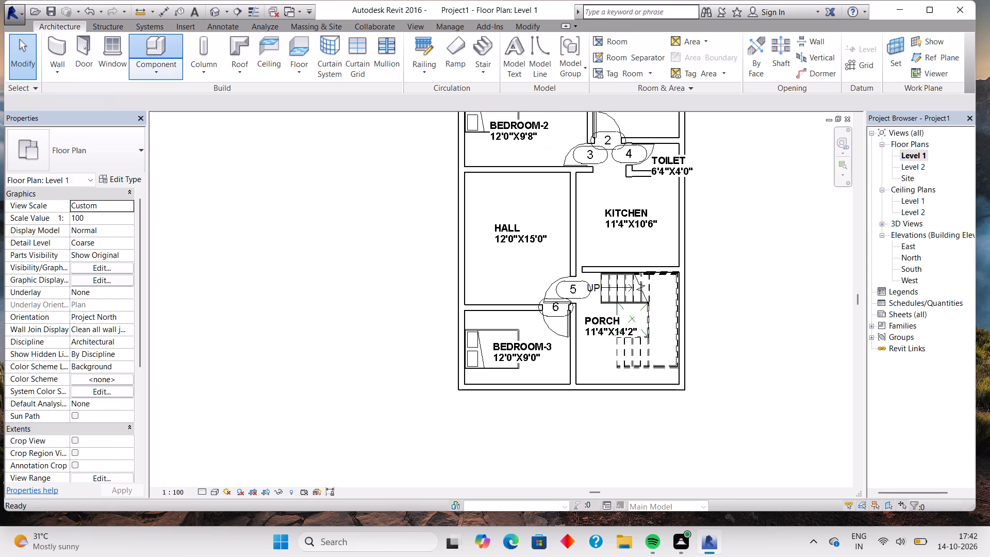
pyautogui.click(519, 48)
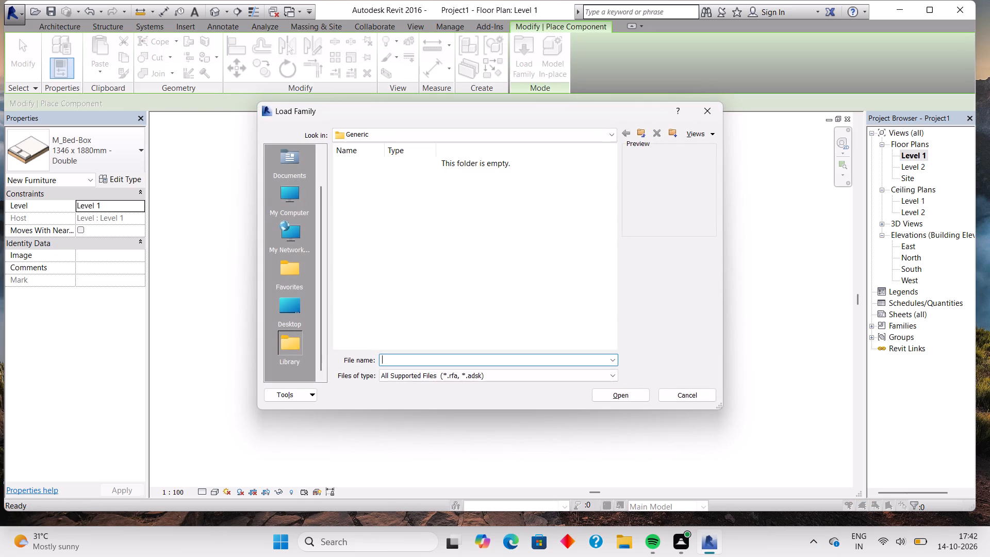
pyautogui.click(288, 205)
pyautogui.doubleClick(369, 188)
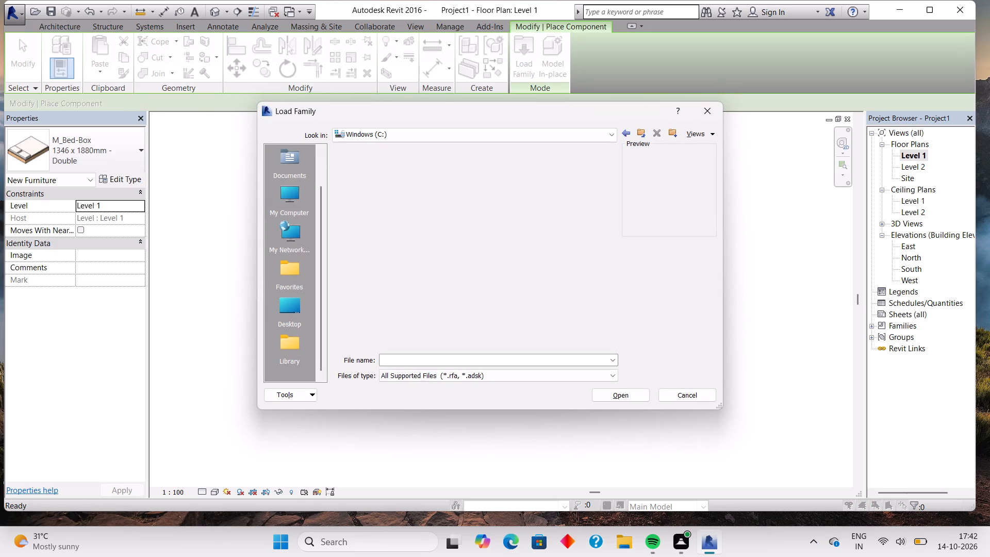
pyautogui.doubleClick(426, 185)
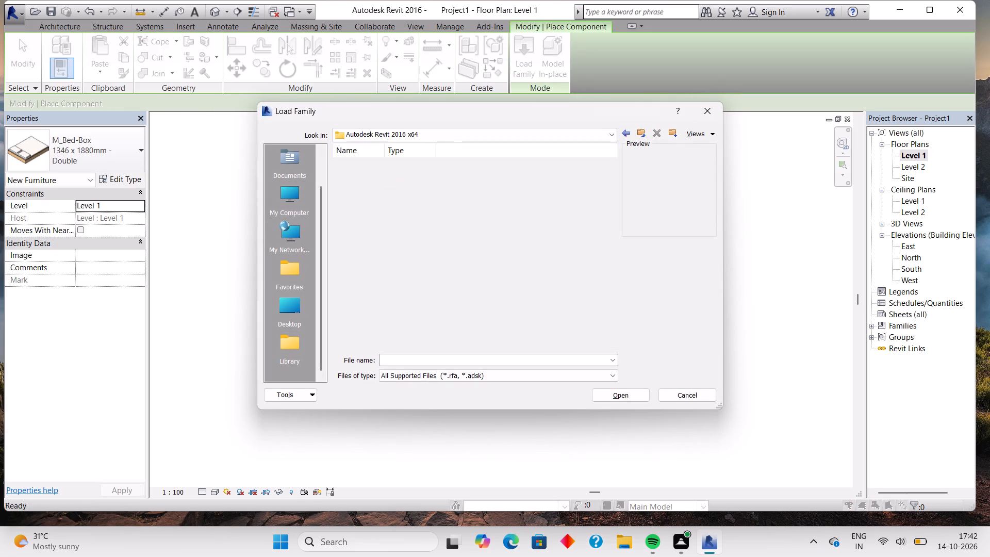
pyautogui.doubleClick(405, 190)
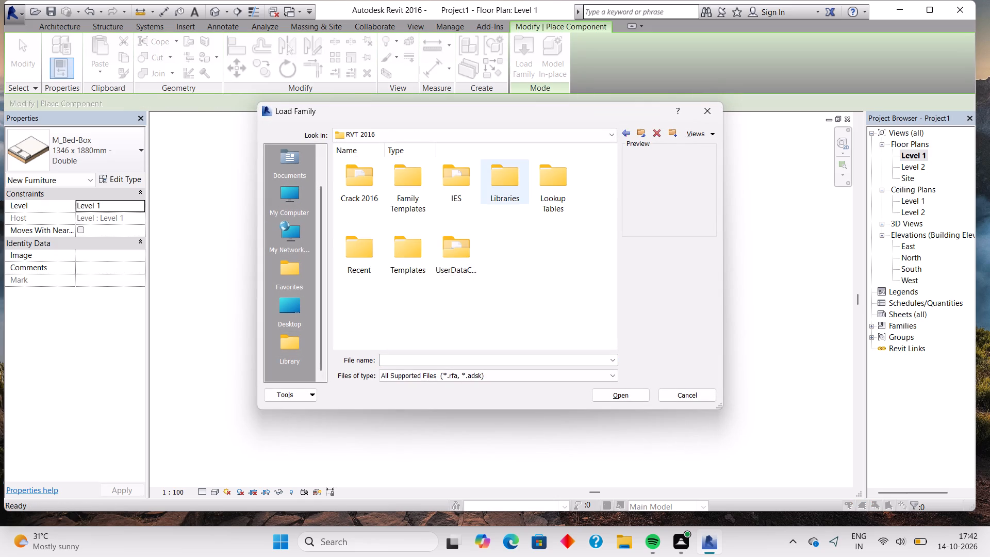
pyautogui.doubleClick(509, 189)
pyautogui.doubleClick(418, 193)
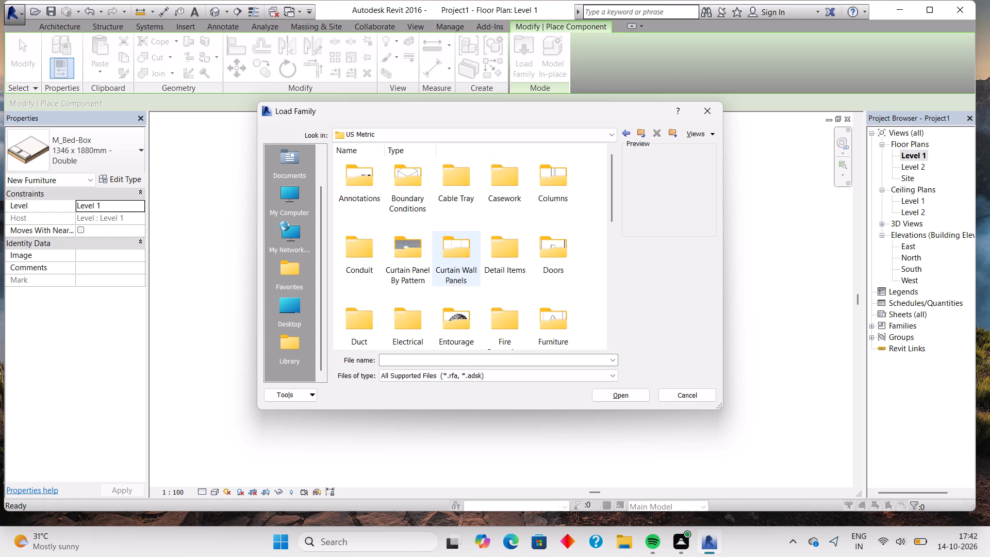
# Look through the library's Specialty Equipment, Detail Items and Annotations folders, including the Pipe annotations, for a suitable family.
pyautogui.scroll(-1, 473, 259)
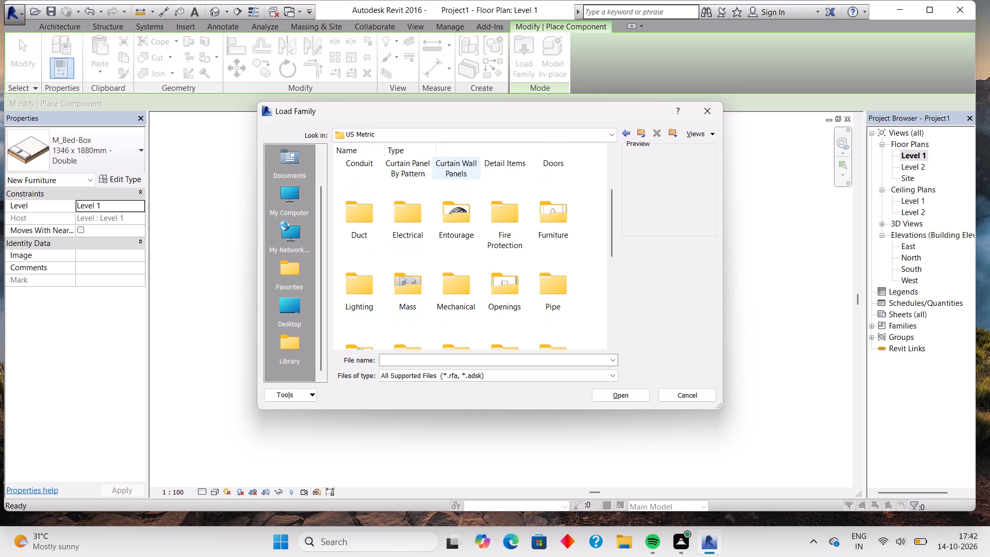
pyautogui.scroll(-6, 473, 259)
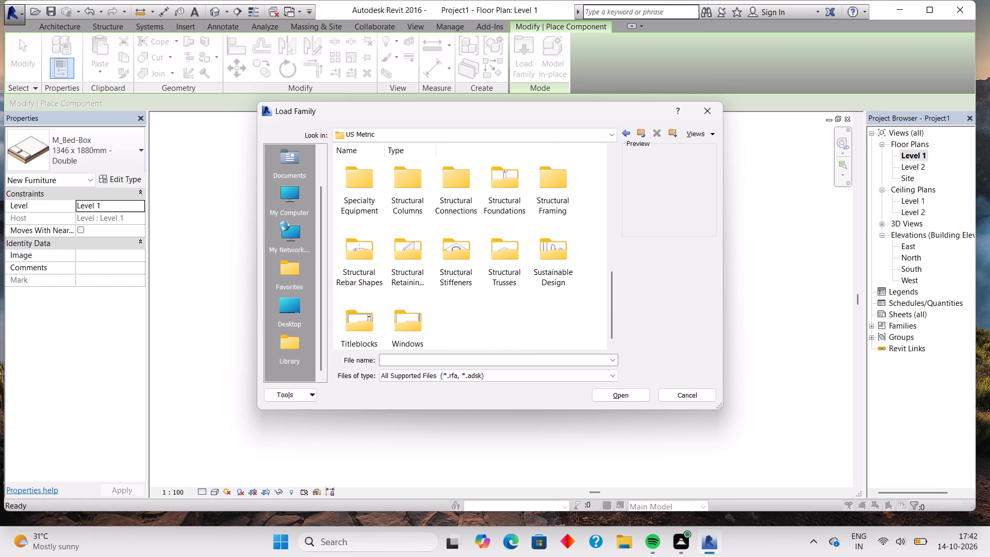
pyautogui.doubleClick(364, 184)
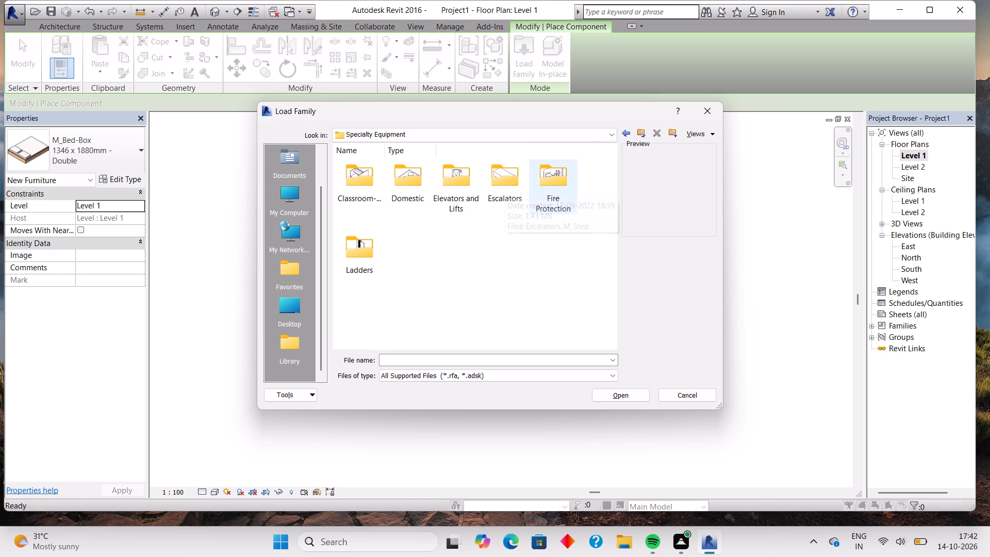
pyautogui.click(622, 135)
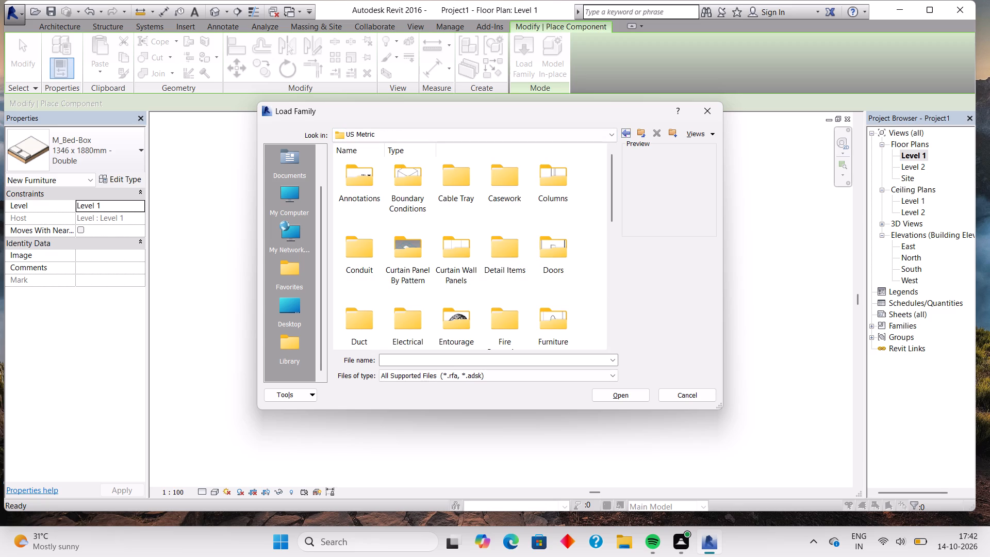
pyautogui.doubleClick(499, 249)
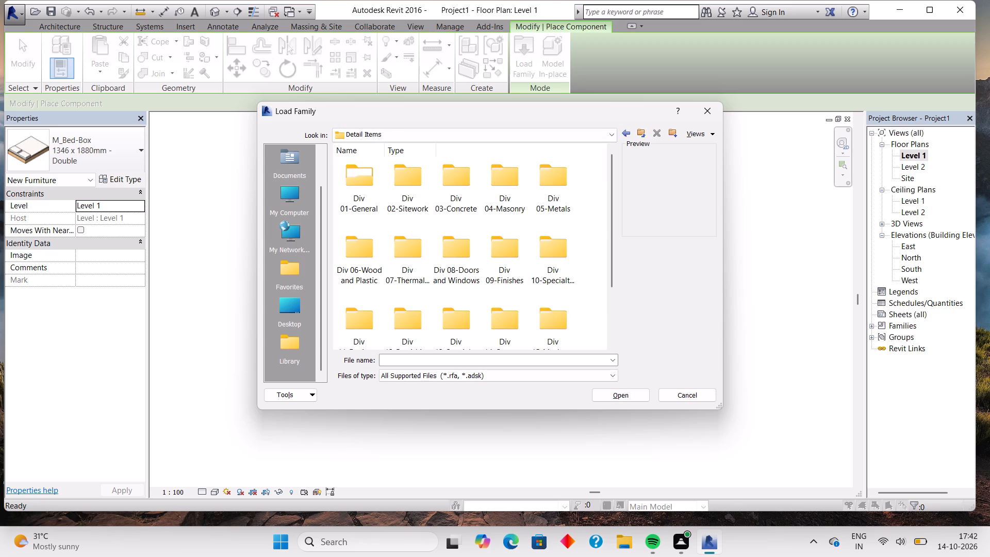
pyautogui.click(624, 136)
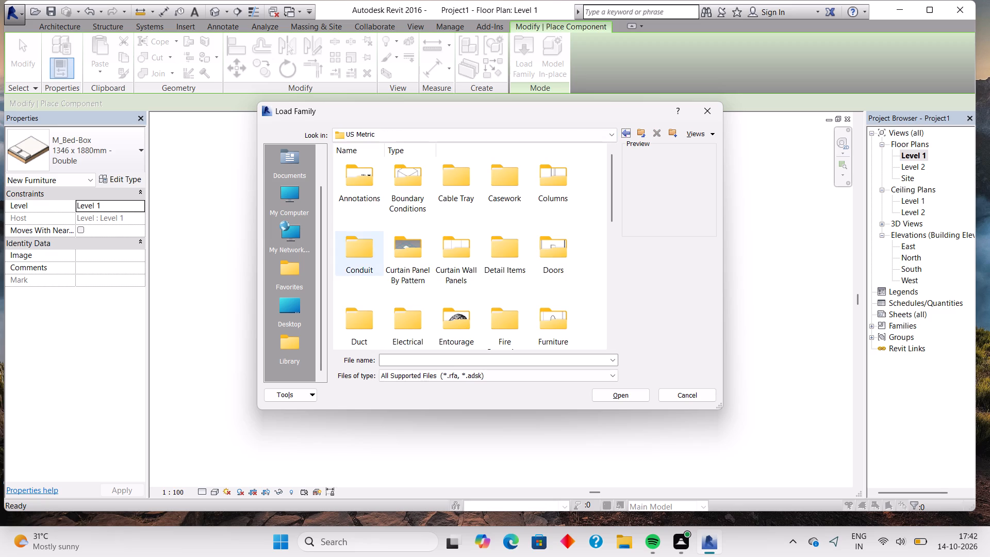
pyautogui.doubleClick(365, 179)
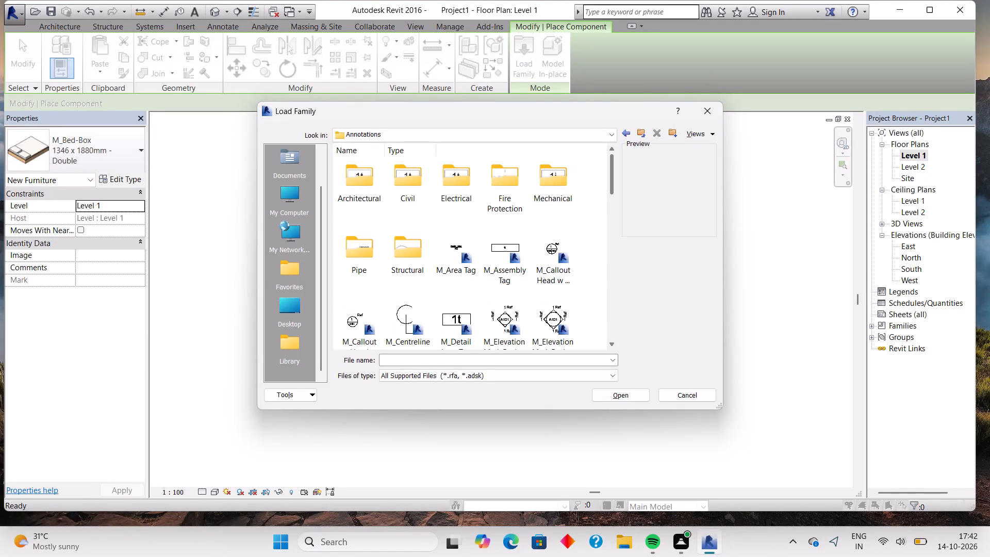
pyautogui.click(624, 128)
pyautogui.doubleClick(358, 252)
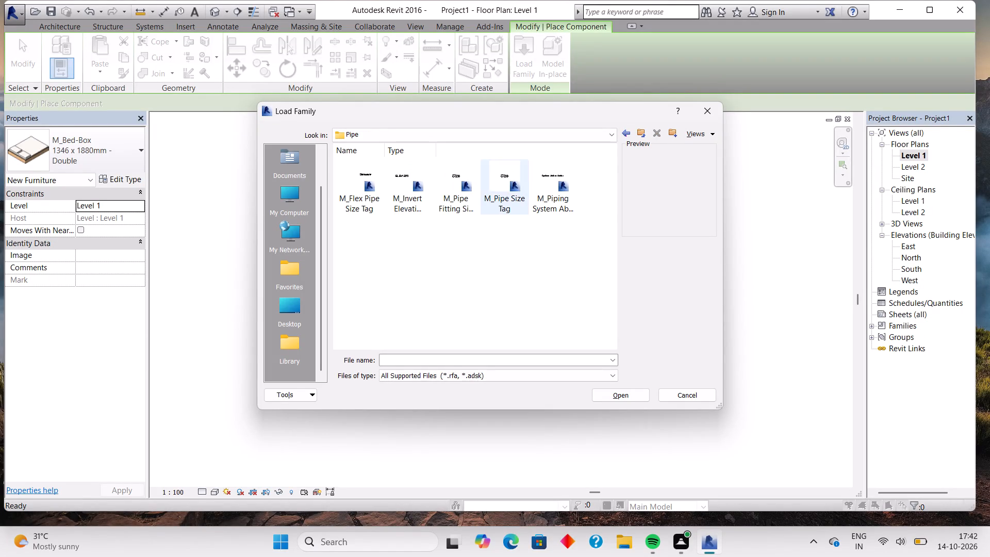
pyautogui.click(621, 134)
pyautogui.click(621, 134)
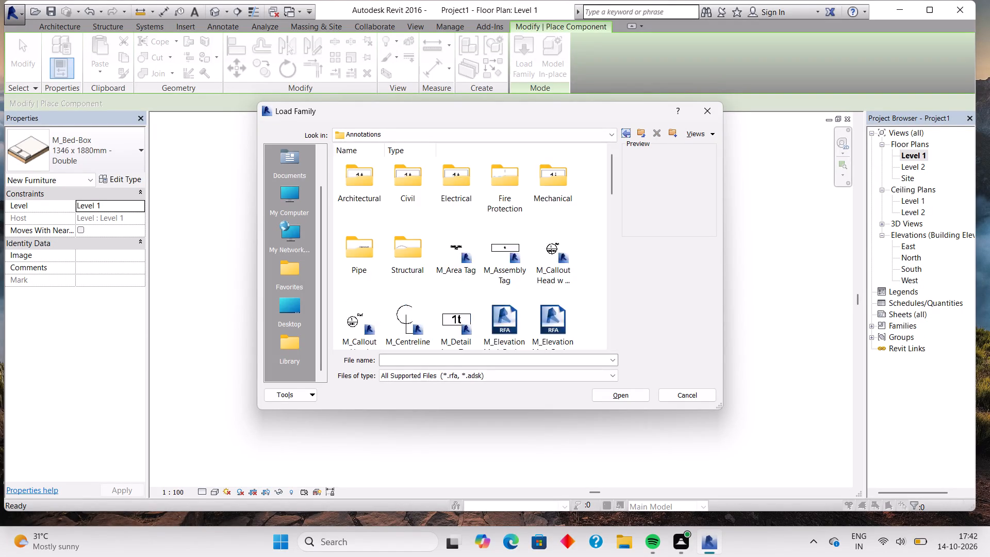
# Check the library's Duct, Casework, Cable Tray and Boundary Conditions folders for a suitable component family.
pyautogui.scroll(-1, 434, 261)
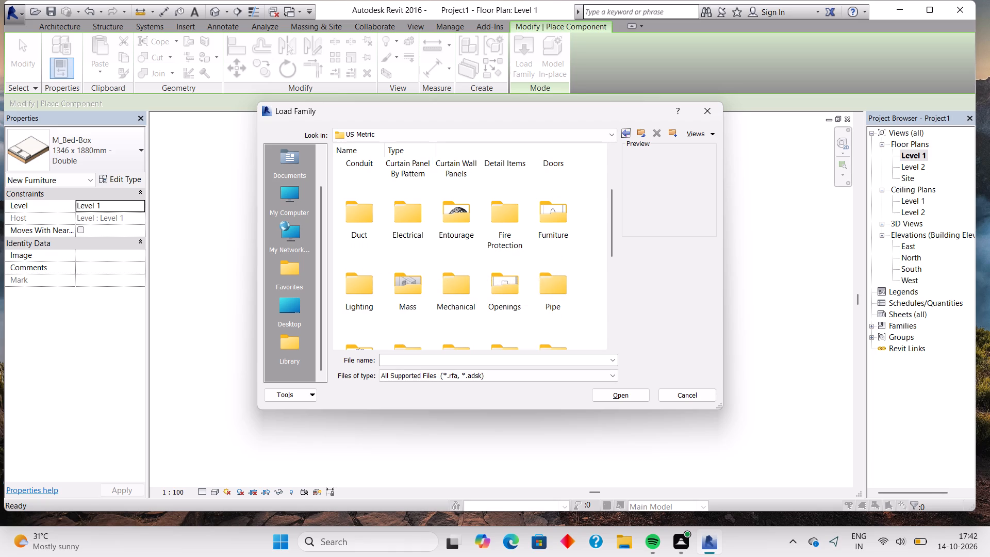
pyautogui.doubleClick(374, 221)
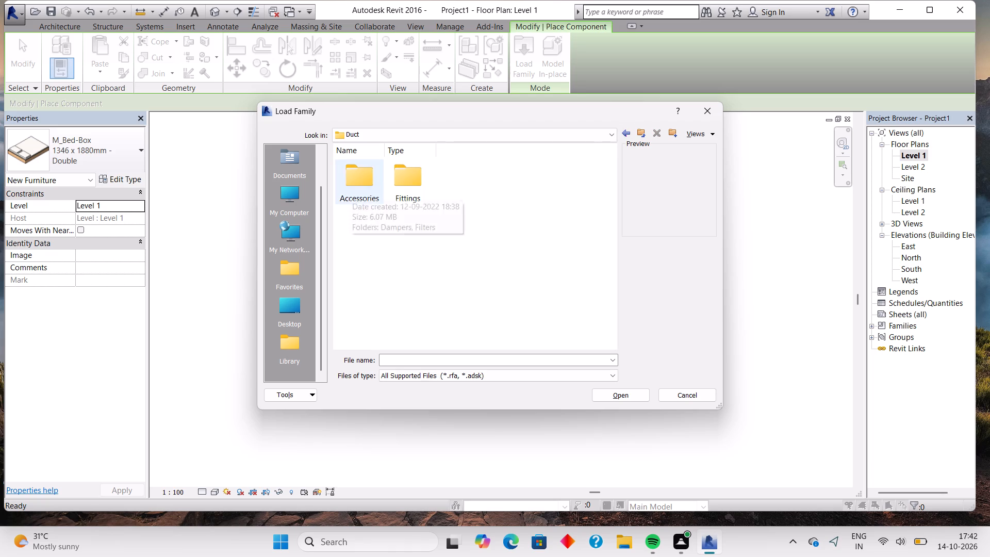
pyautogui.doubleClick(349, 185)
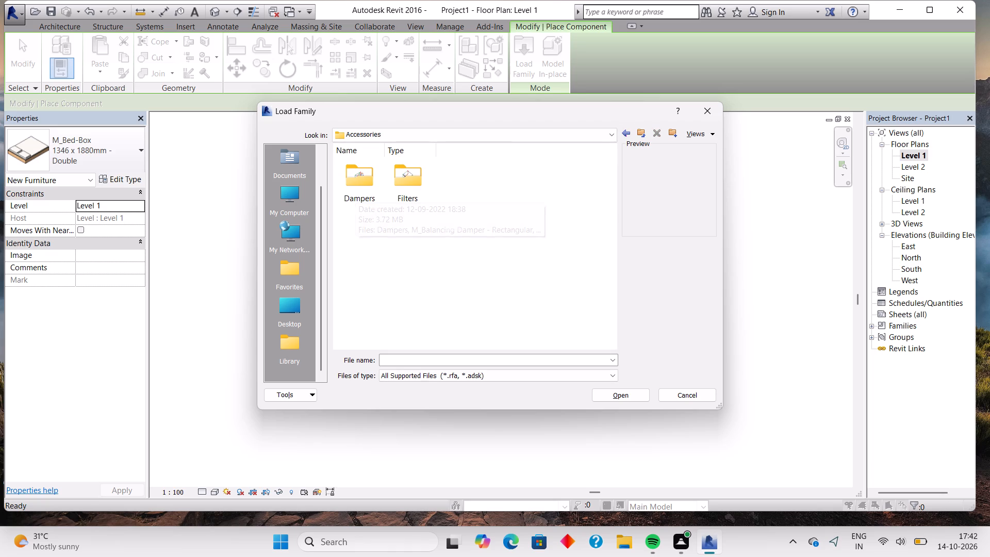
pyautogui.doubleClick(622, 139)
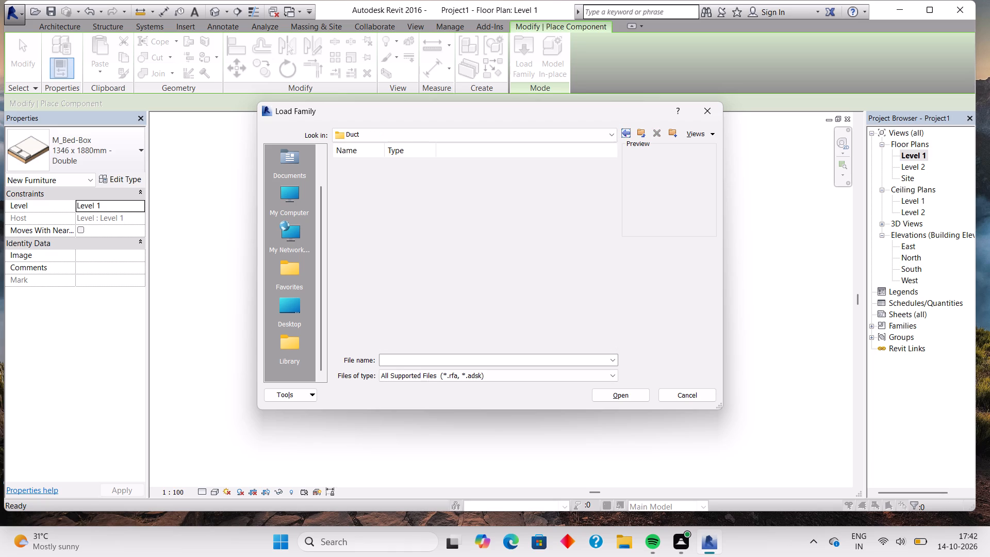
pyautogui.click(623, 138)
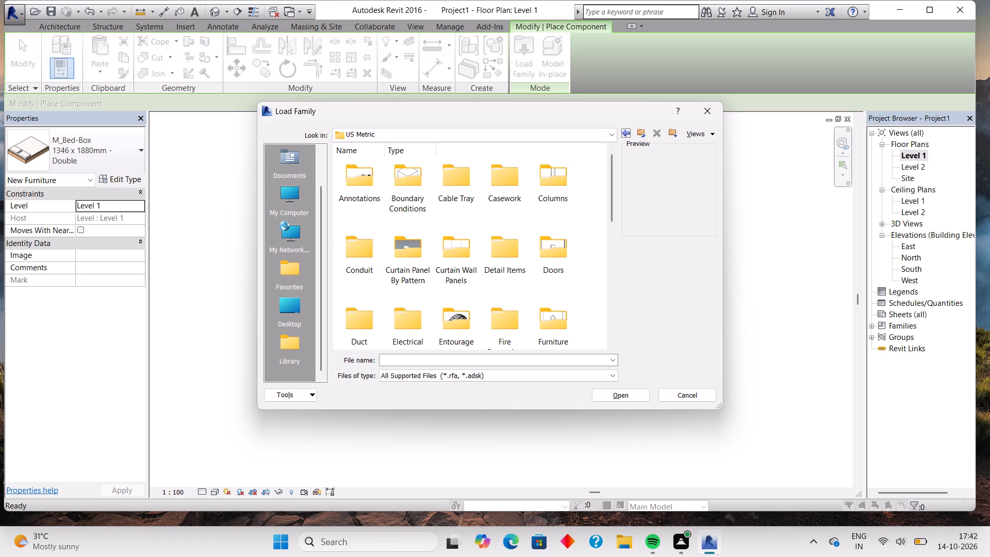
pyautogui.doubleClick(509, 198)
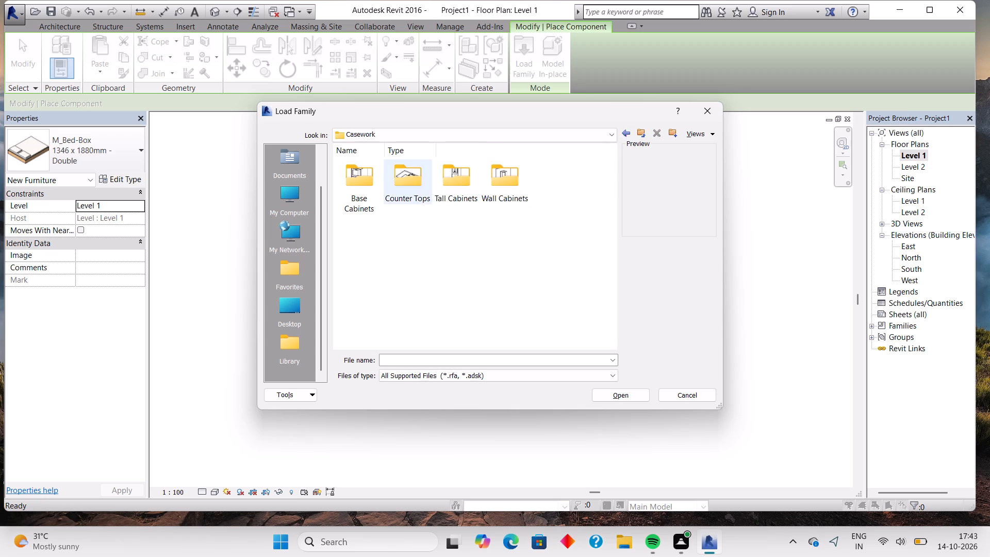
pyautogui.click(625, 136)
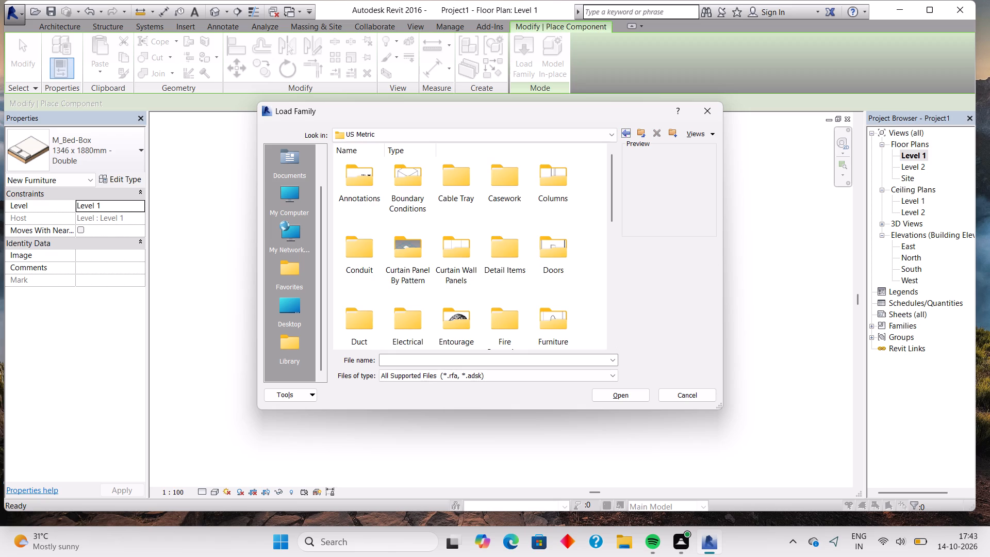
pyautogui.doubleClick(453, 184)
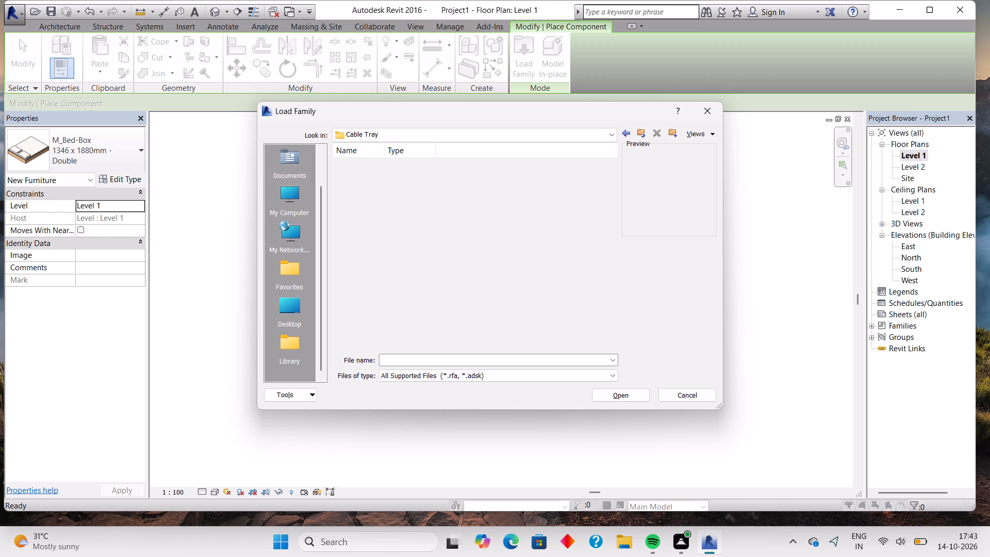
pyautogui.doubleClick(361, 184)
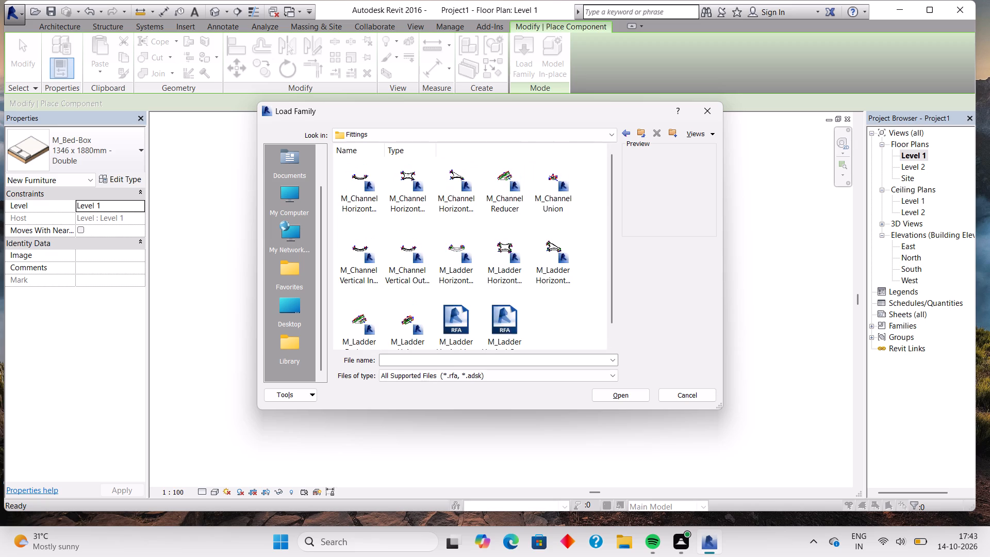
pyautogui.click(623, 136)
pyautogui.click(623, 135)
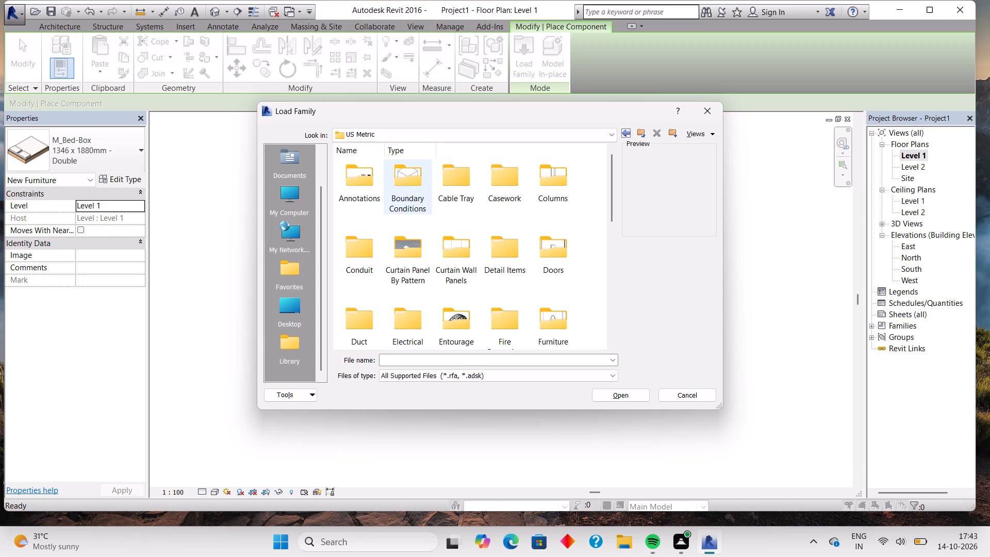
pyautogui.doubleClick(423, 193)
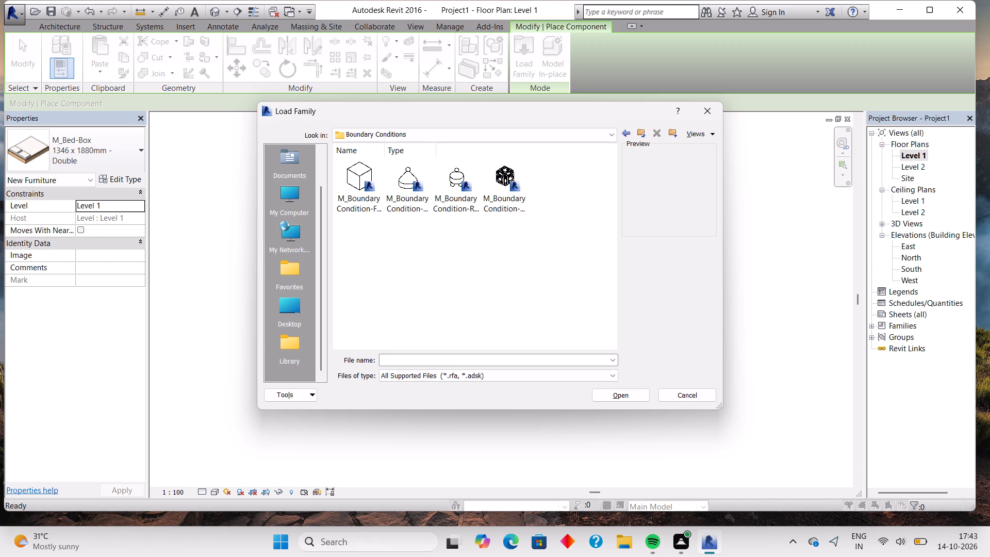
pyautogui.click(624, 134)
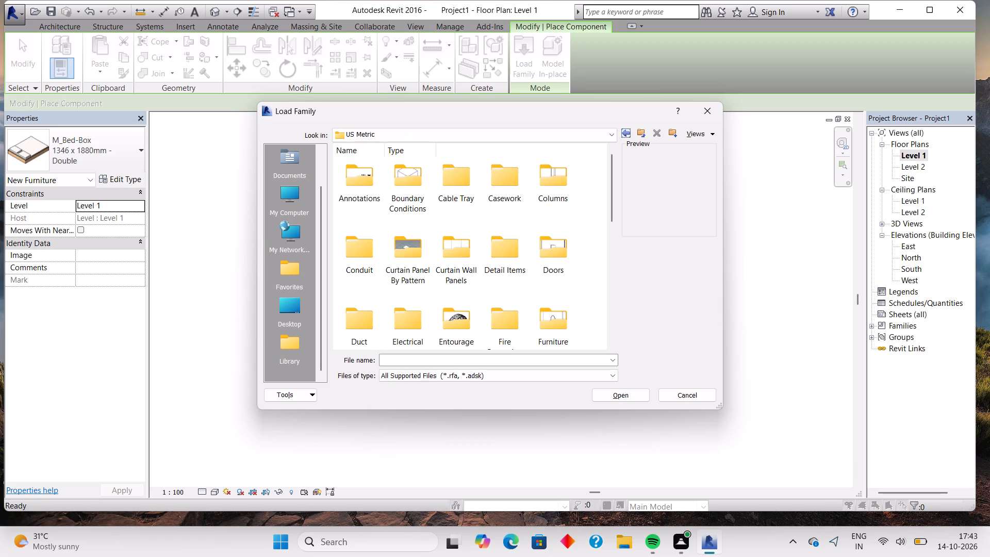
# Look through the US Metric library's Plumbing folder, checking Architectural and its Equipment subfolder for a suitable family.
pyautogui.scroll(-1, 537, 227)
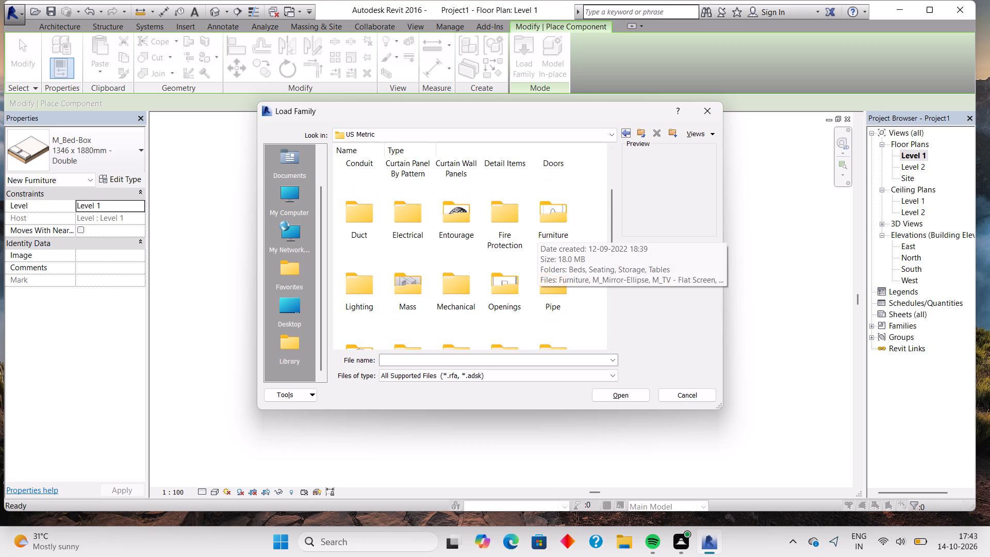
pyautogui.scroll(-1, 537, 227)
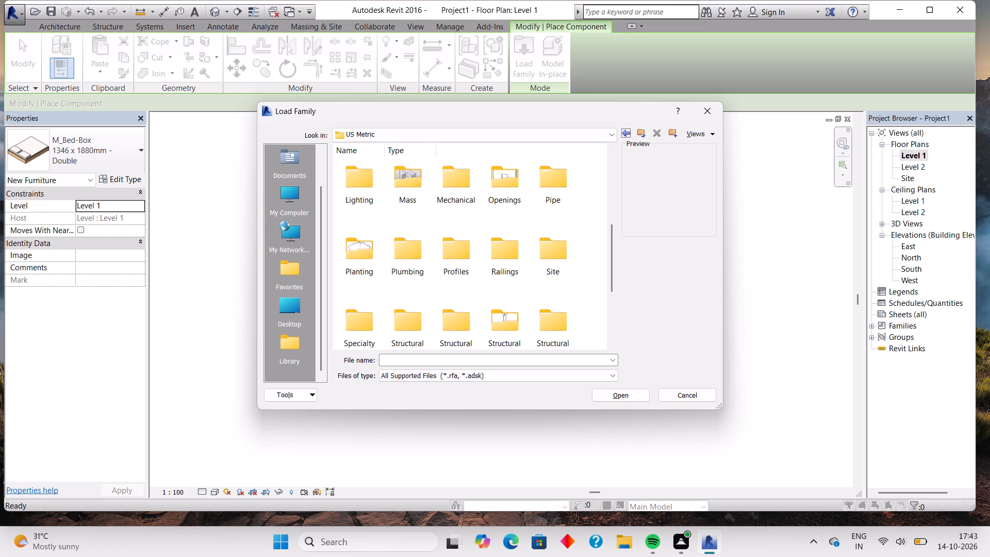
pyautogui.scroll(-2, 537, 227)
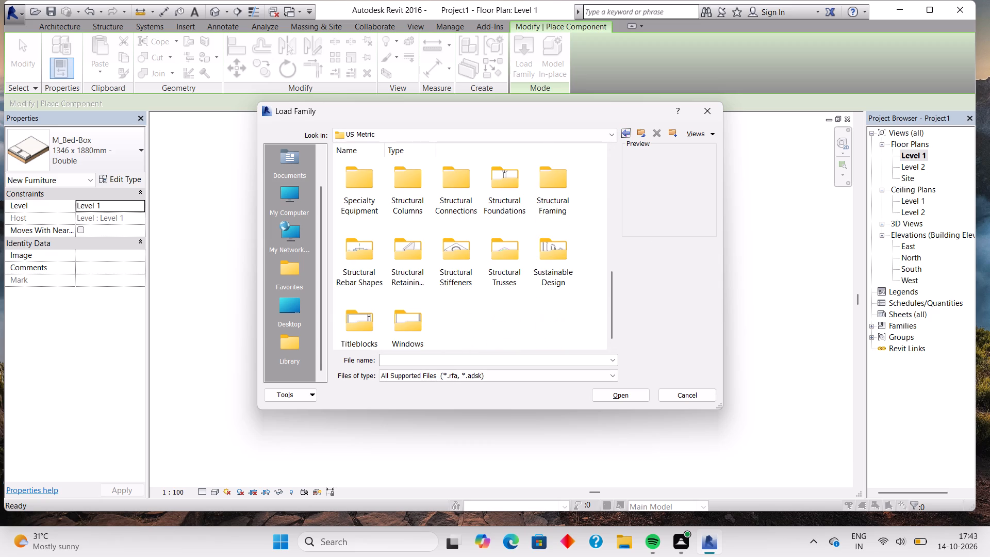
pyautogui.scroll(-3, 537, 227)
pyautogui.scroll(1, 537, 227)
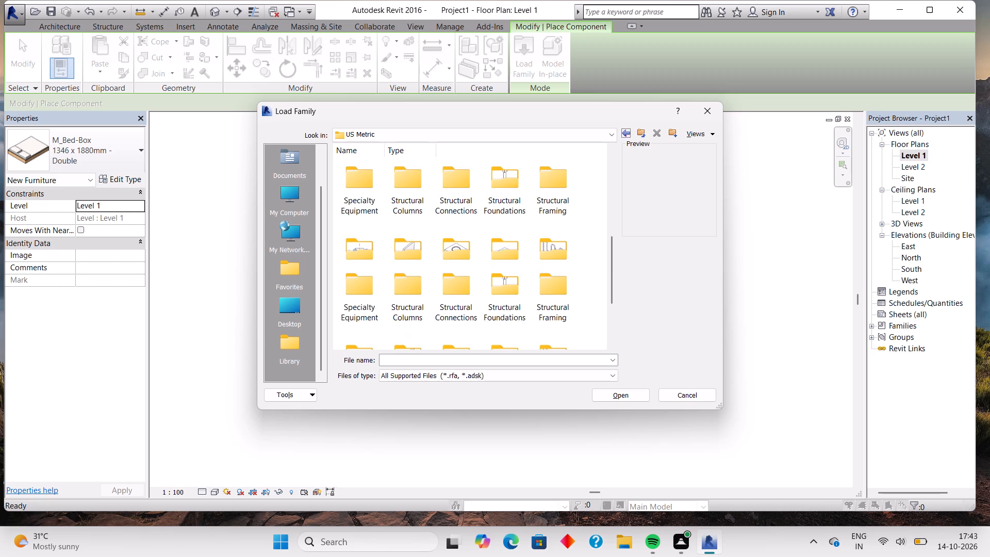
pyautogui.doubleClick(406, 227)
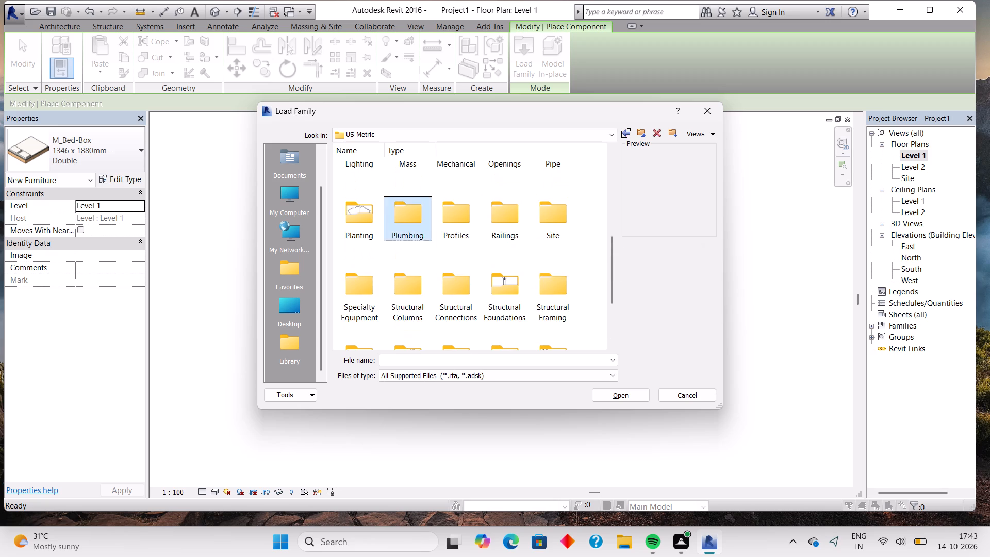
pyautogui.doubleClick(377, 195)
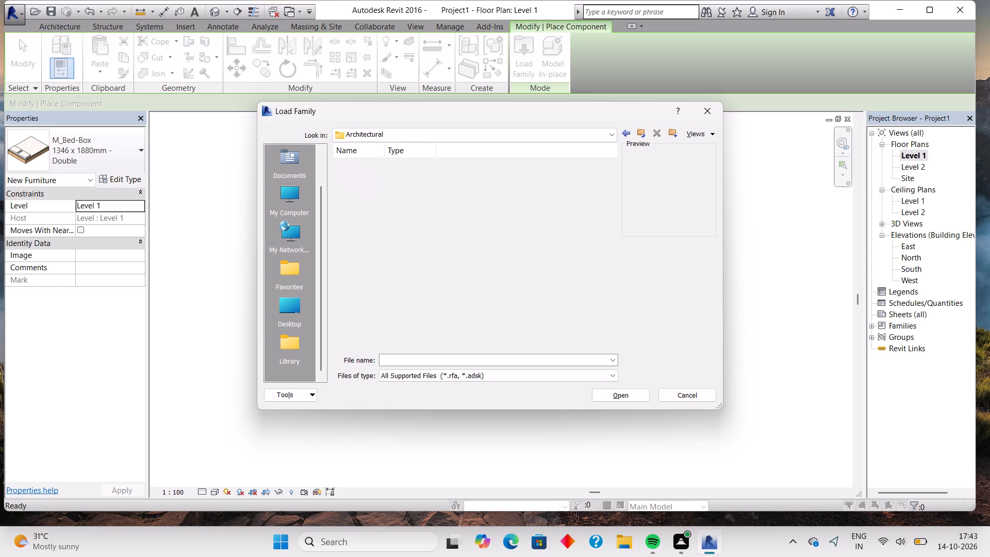
pyautogui.doubleClick(367, 187)
pyautogui.doubleClick(367, 187)
pyautogui.click(625, 131)
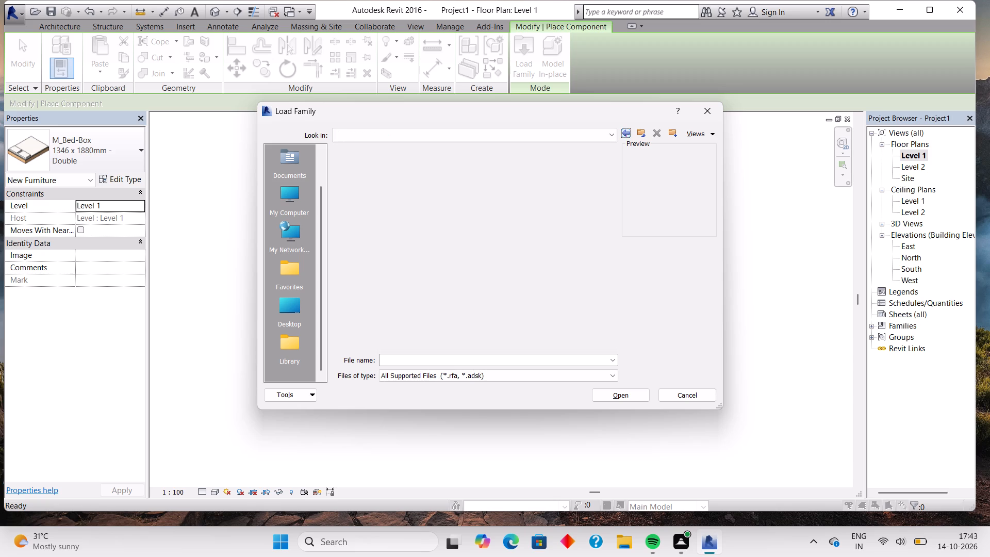
pyautogui.click(625, 131)
pyautogui.click(625, 131)
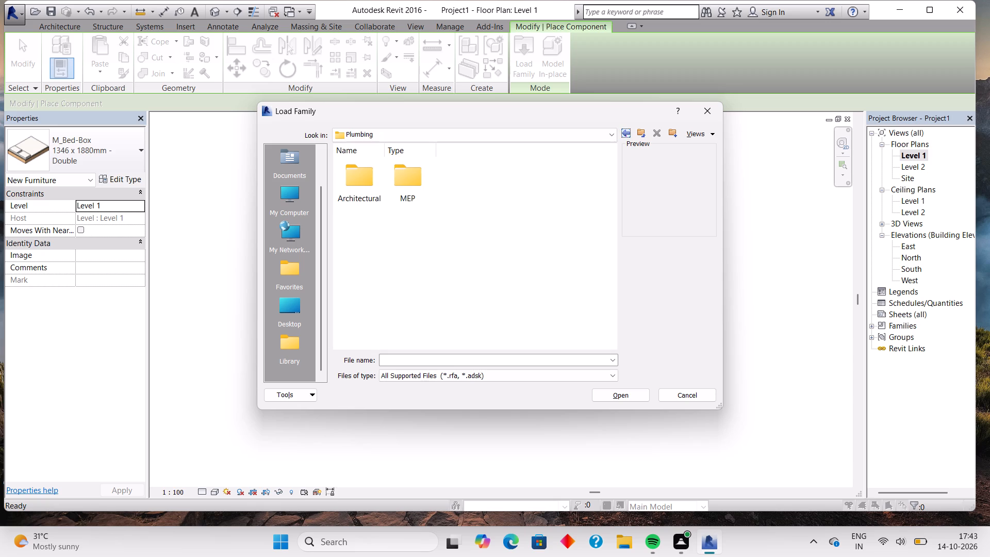
# Check the Plumbing library's MEP > Equipment folder for a suitable fixture family, and return to the US Metric folder.
pyautogui.doubleClick(411, 191)
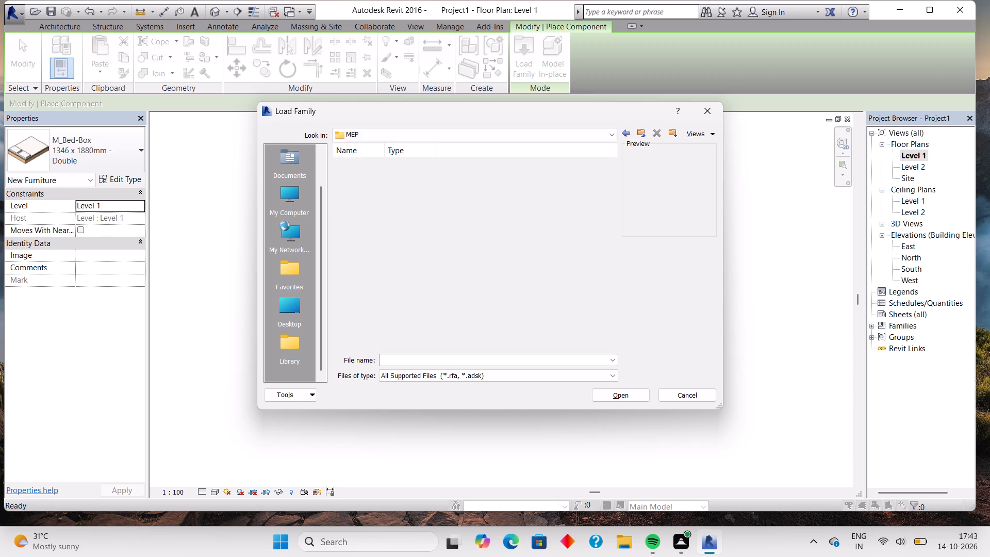
pyautogui.doubleClick(372, 190)
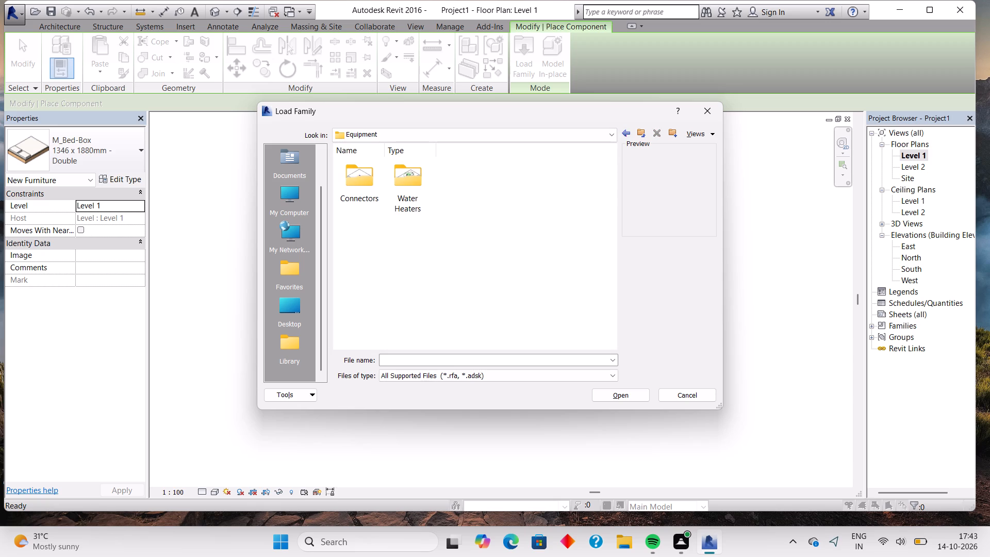
pyautogui.click(622, 134)
pyautogui.click(622, 134)
pyautogui.click(622, 134)
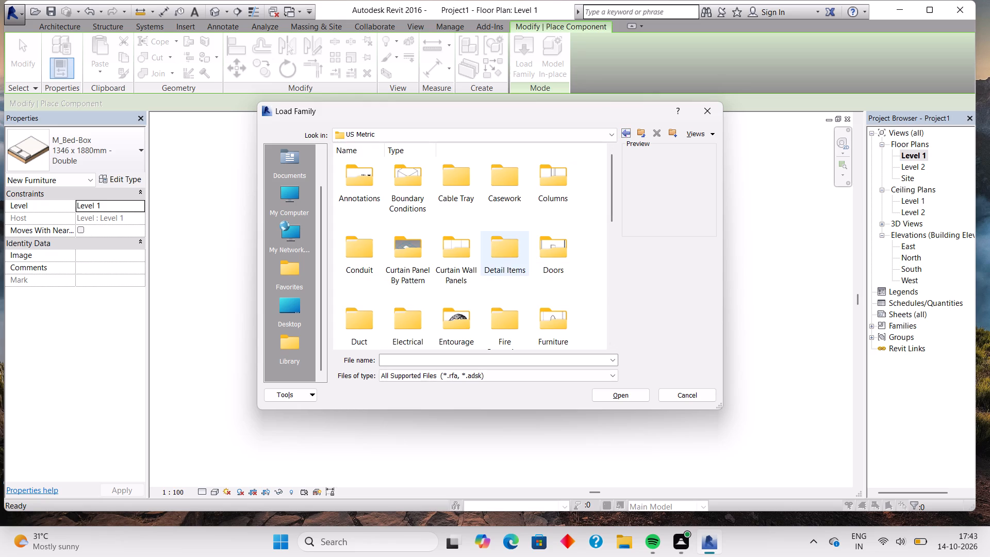
pyautogui.scroll(-1, 507, 248)
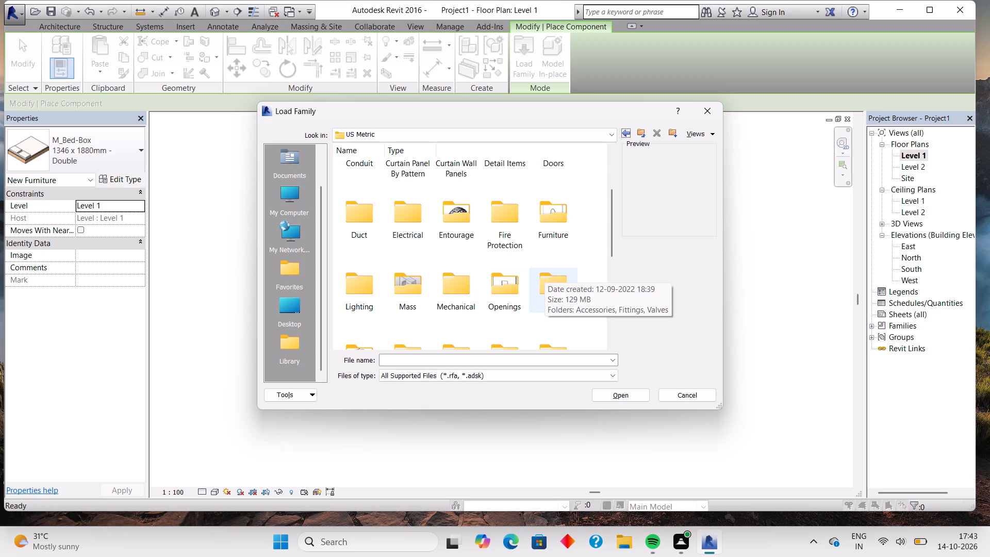
pyautogui.scroll(-1, 508, 265)
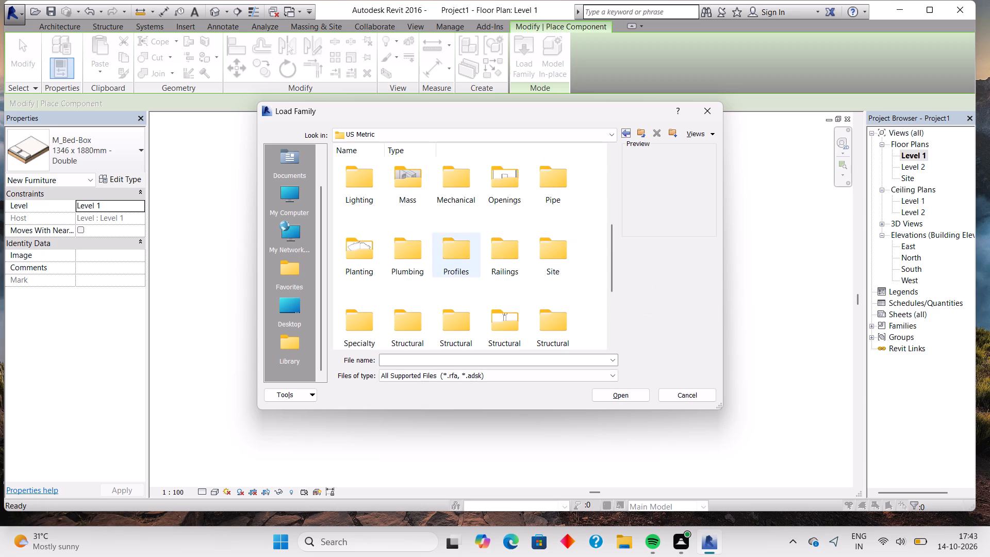
pyautogui.doubleClick(418, 250)
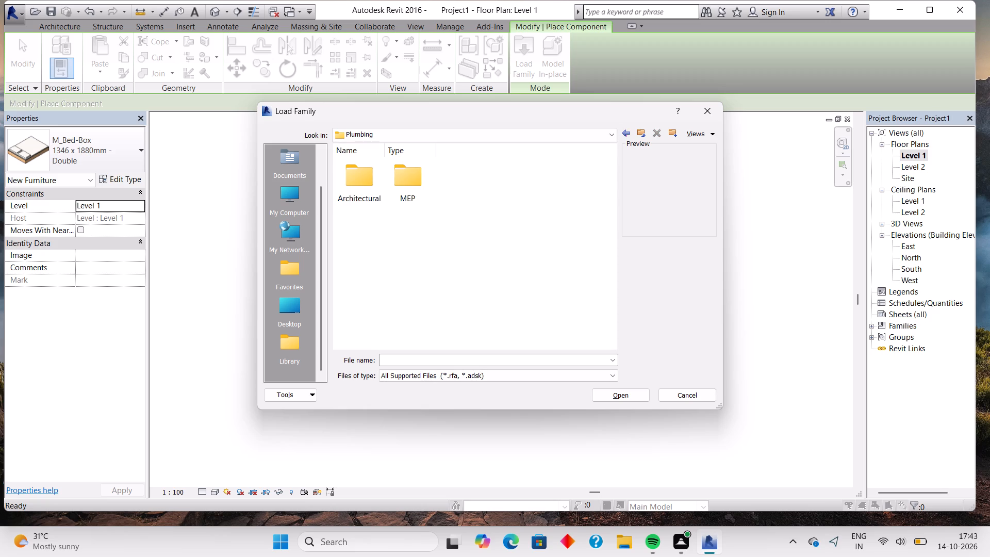
pyautogui.click(619, 133)
pyautogui.click(628, 137)
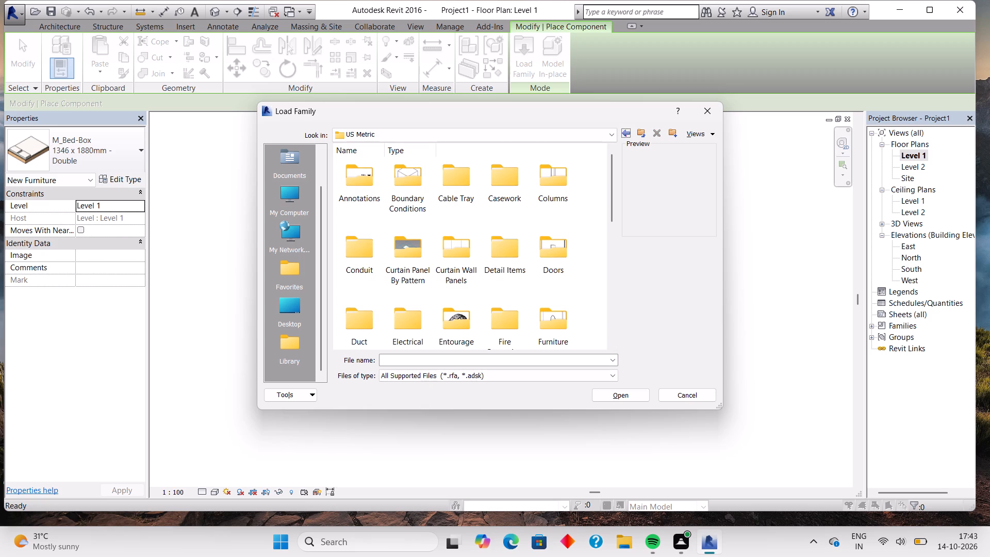
# Load the M_Kitchenette - Medium family from the library's Specialty Equipment > Domestic folder.
pyautogui.scroll(-2, 517, 283)
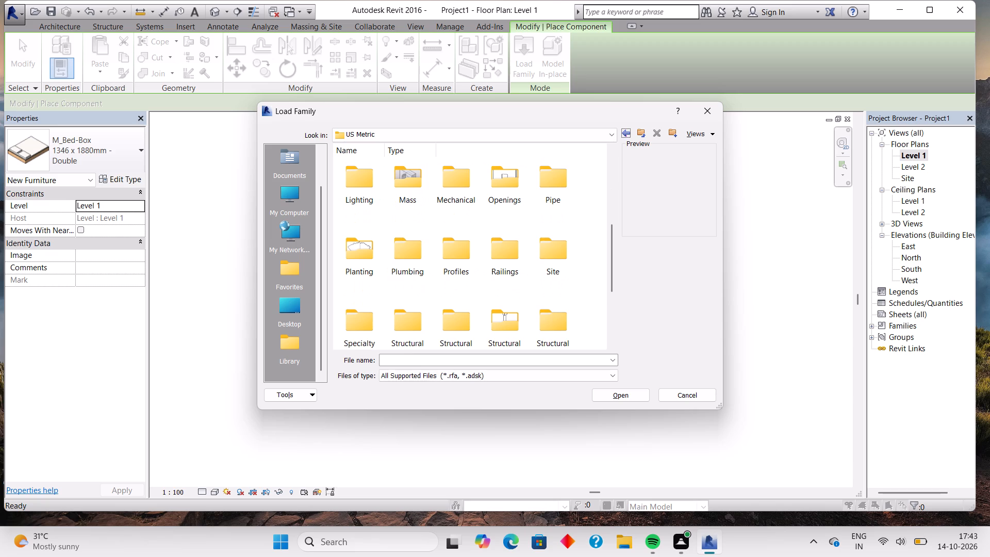
pyautogui.doubleClick(361, 316)
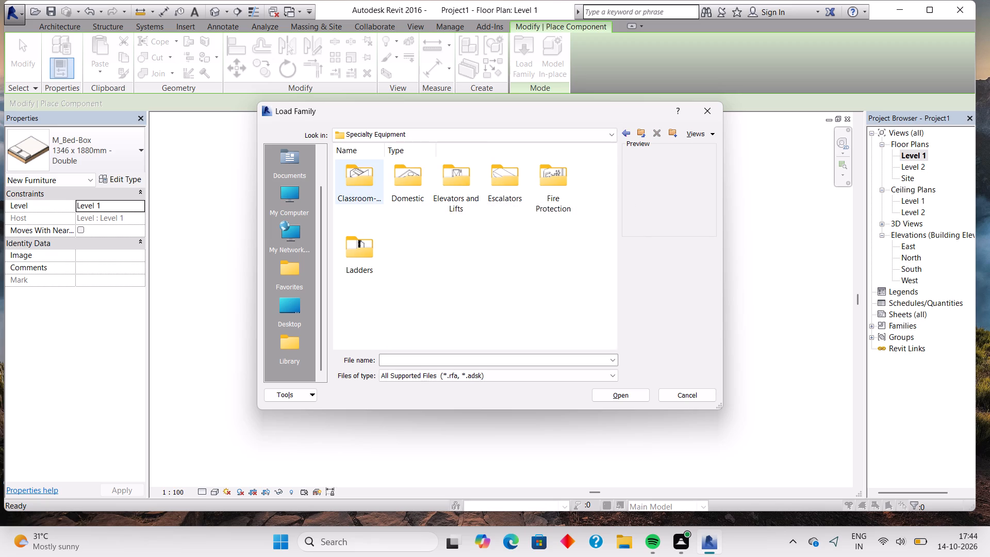
pyautogui.doubleClick(360, 178)
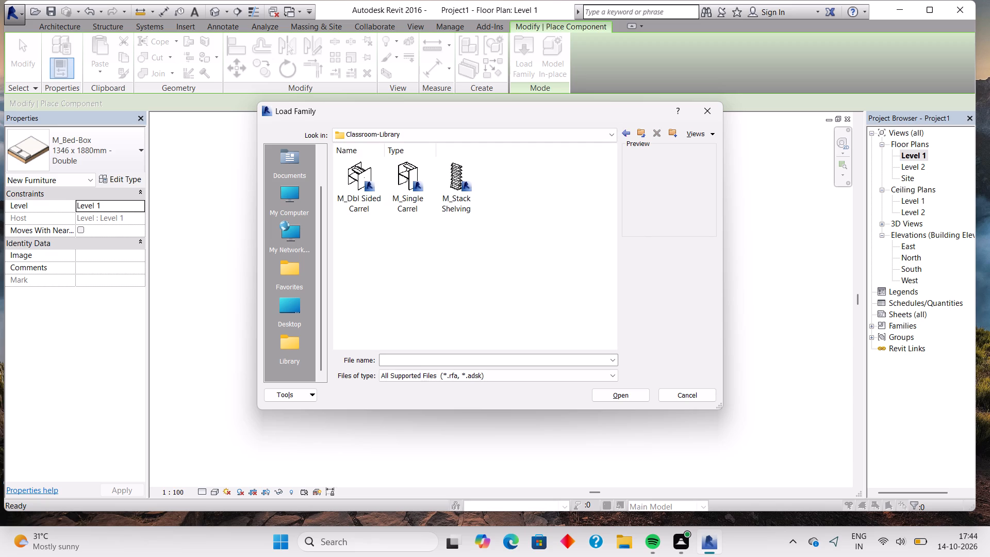
pyautogui.click(625, 134)
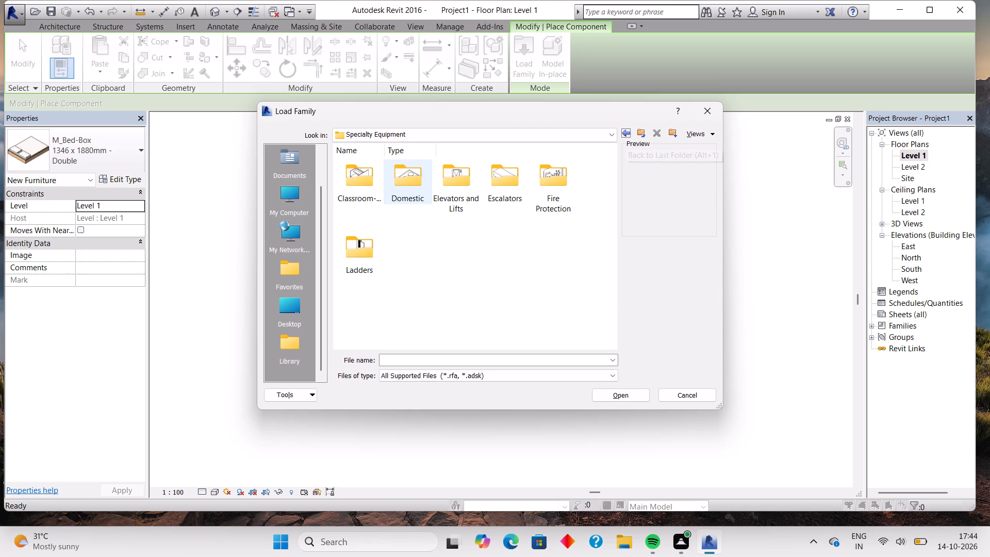
pyautogui.doubleClick(406, 189)
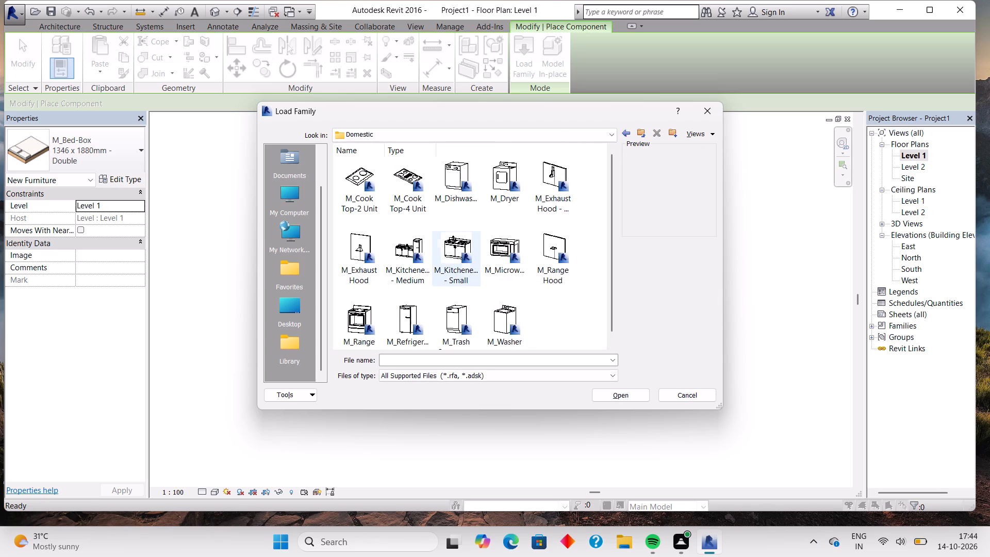
pyautogui.doubleClick(406, 258)
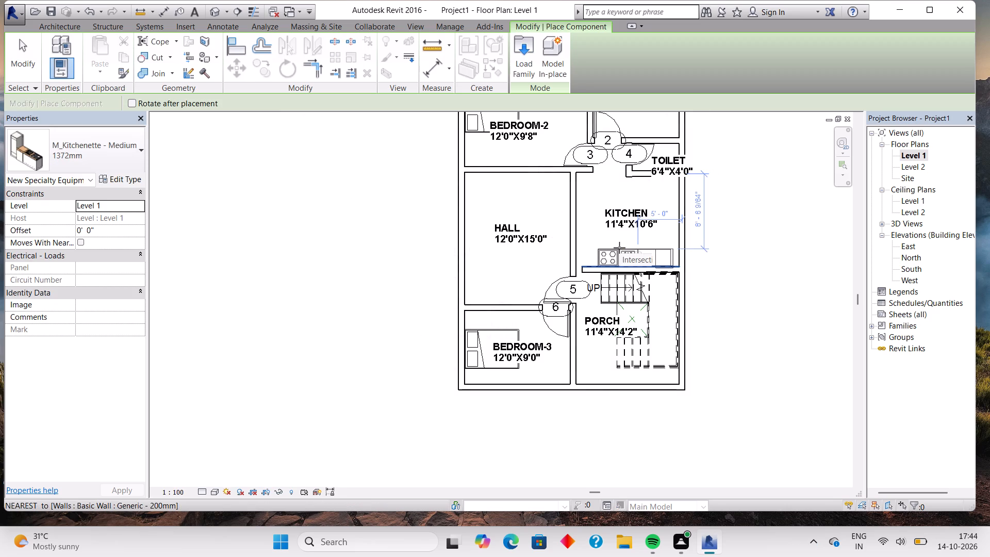
# Place the 1372mm M_Kitchenette - Medium in the KITCHEN along the wall shared with the PORCH staircase, and finish placing it.
pyautogui.click(619, 248)
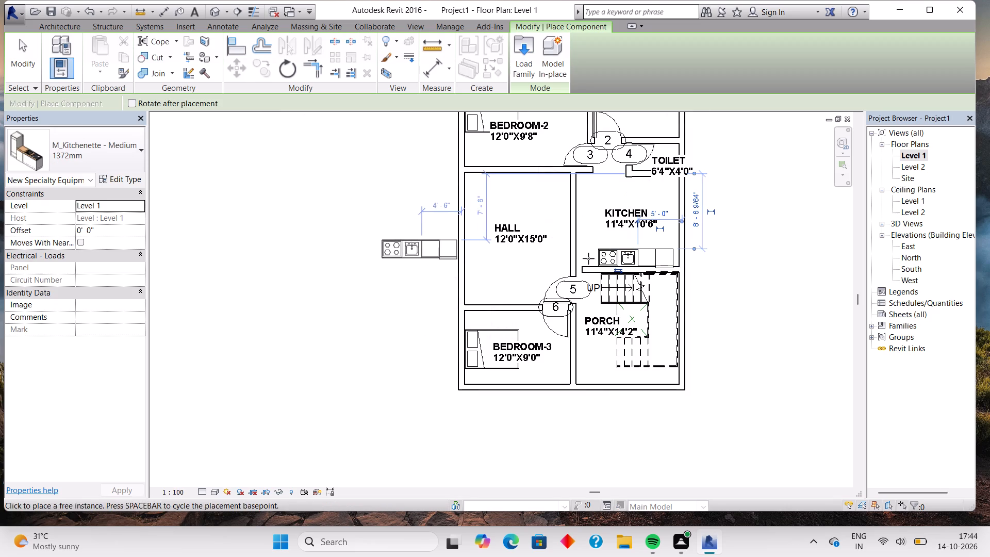
pyautogui.press('Escape')
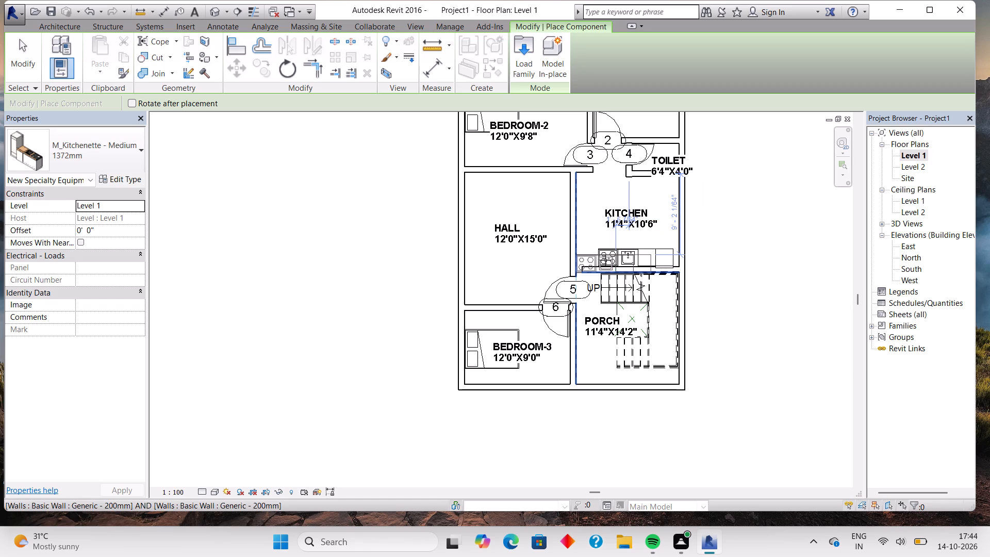
pyautogui.press('Escape')
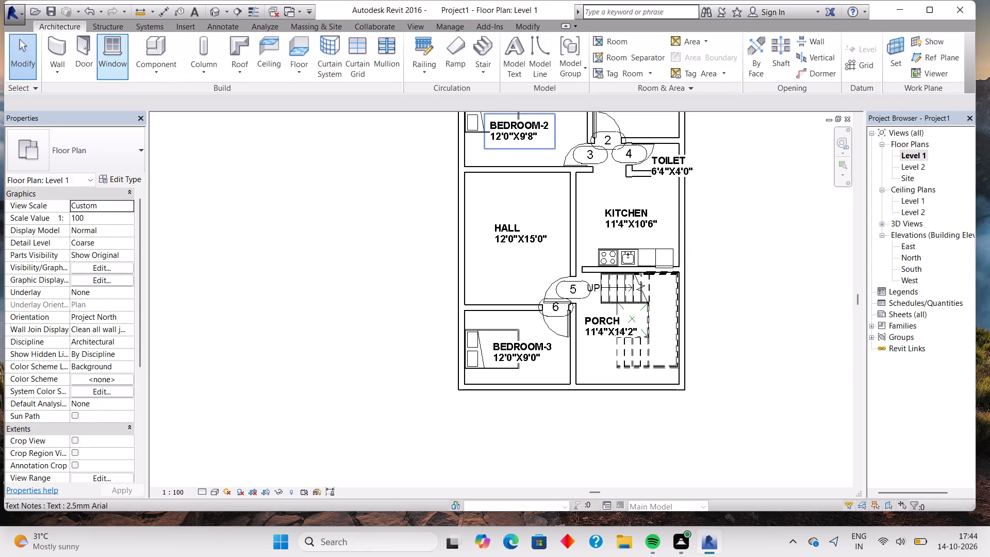
# Start placing a component and load the M_Sofa-Corbu family from RVT 2016 > Libraries > US Metric > Furniture > Seating.
pyautogui.click(159, 41)
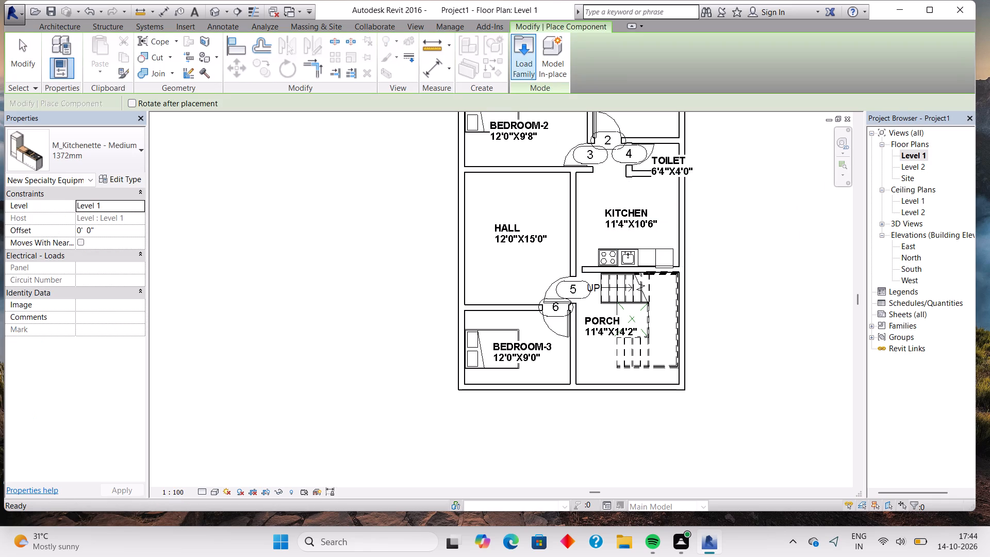
pyautogui.click(520, 43)
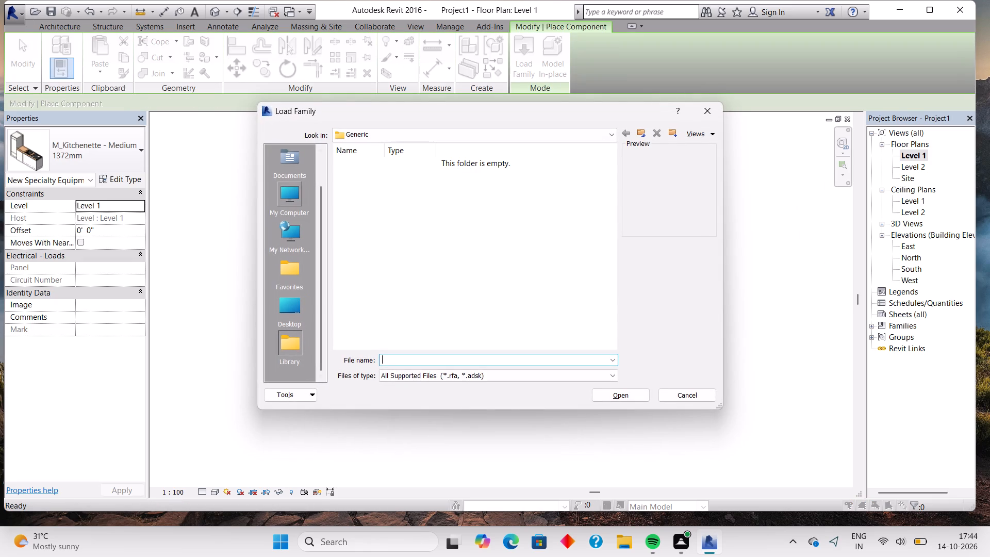
pyautogui.doubleClick(299, 191)
pyautogui.doubleClick(375, 188)
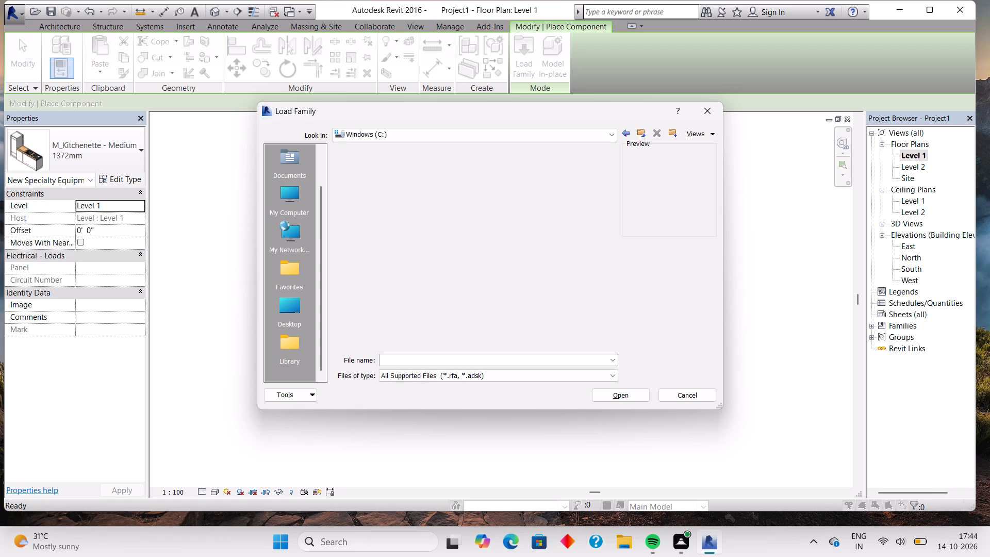
pyautogui.doubleClick(405, 183)
pyautogui.doubleClick(417, 191)
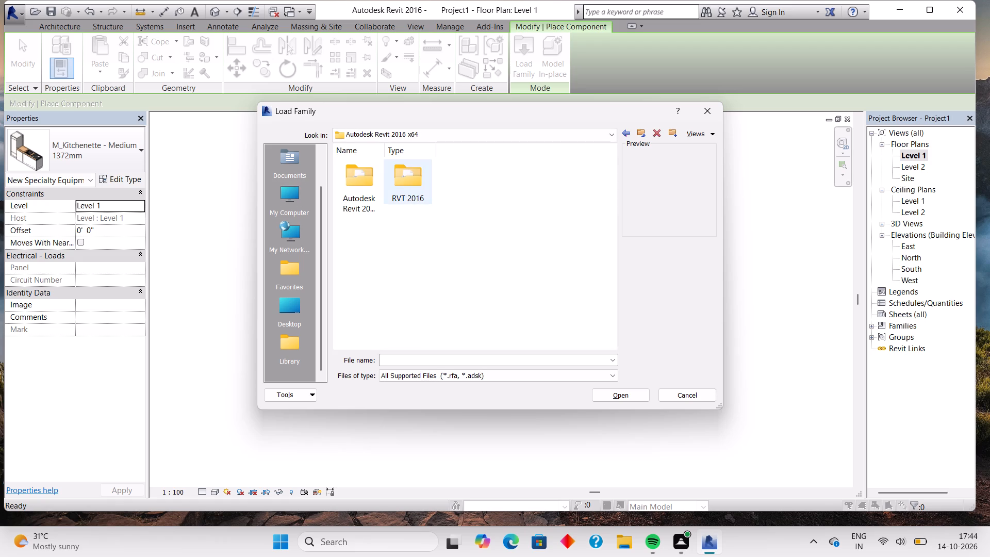
pyautogui.click(410, 209)
pyautogui.doubleClick(508, 182)
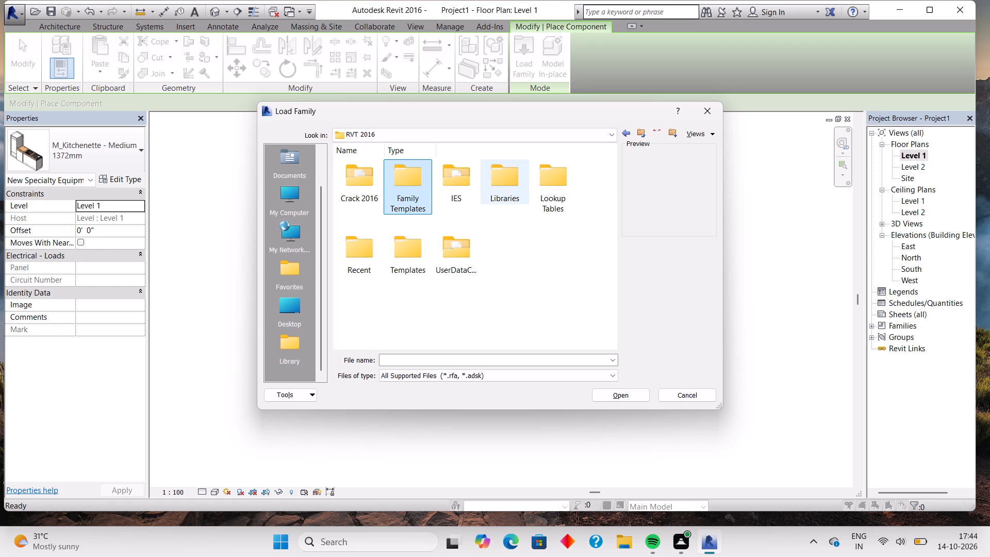
pyautogui.doubleClick(415, 195)
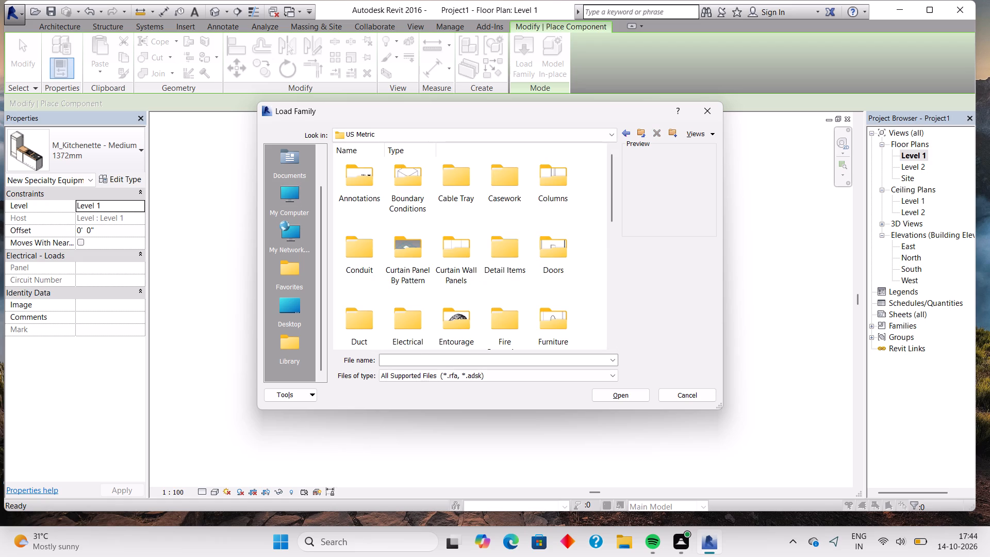
pyautogui.scroll(-1, 486, 227)
pyautogui.doubleClick(548, 220)
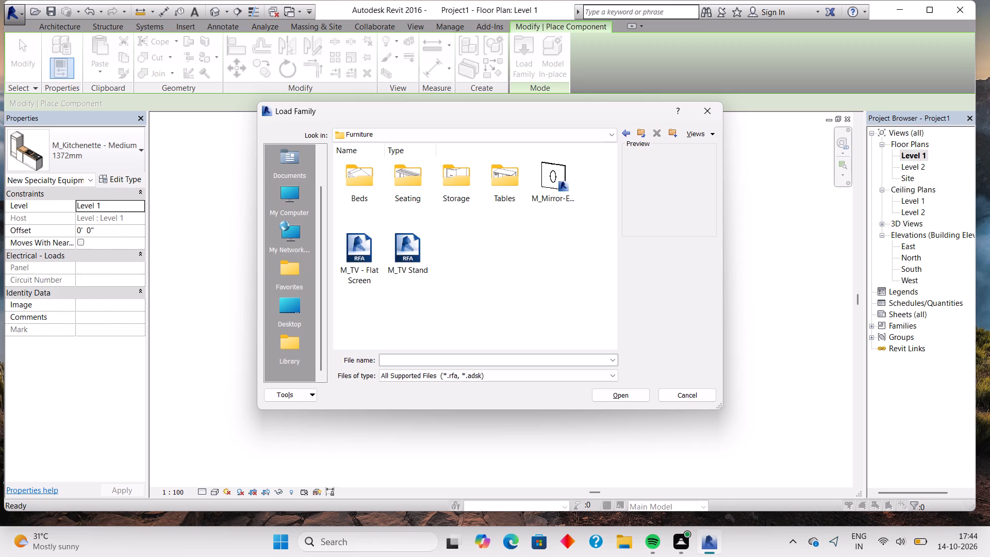
pyautogui.doubleClick(416, 177)
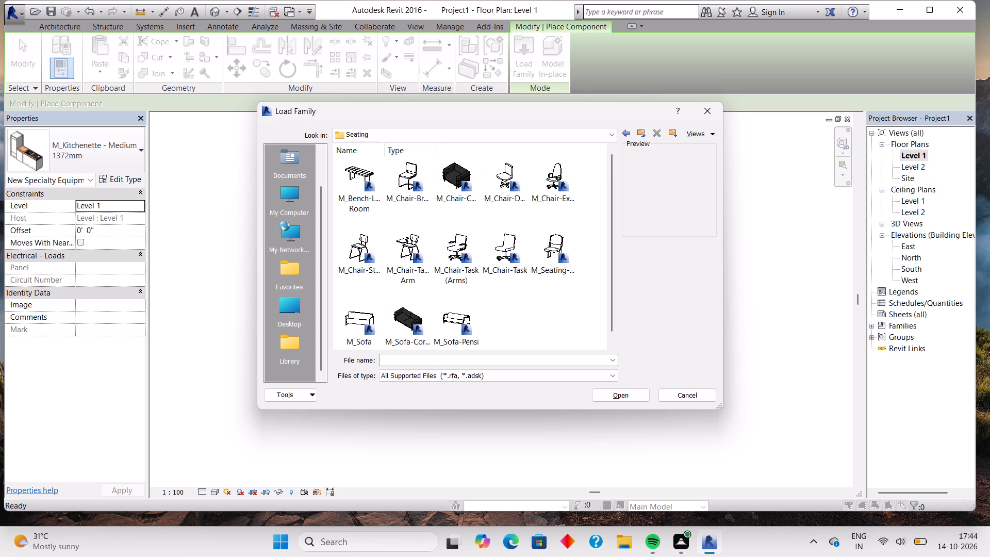
pyautogui.doubleClick(415, 312)
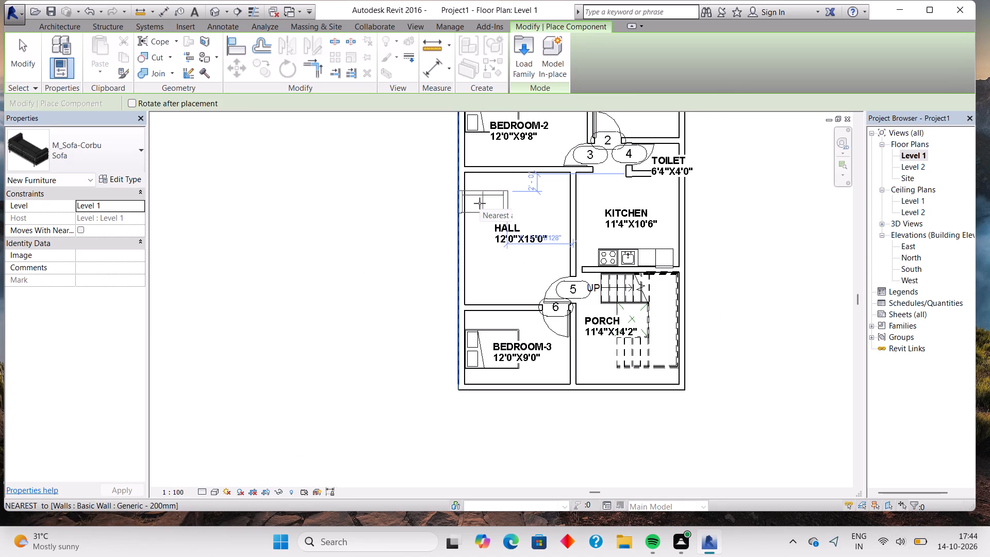
# Place two M_Sofa-Corbu sofas in the HALL, one against the outer wall near BEDROOM-2 and one along the BEDROOM-3 wall, and finish placing.
pyautogui.press('space')
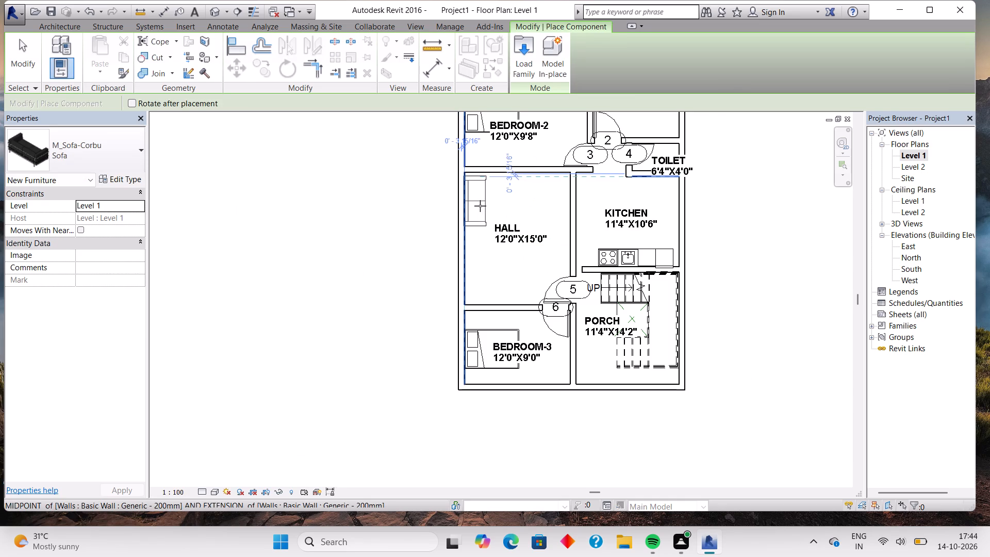
pyautogui.click(480, 206)
pyautogui.press('space')
pyautogui.press('space')
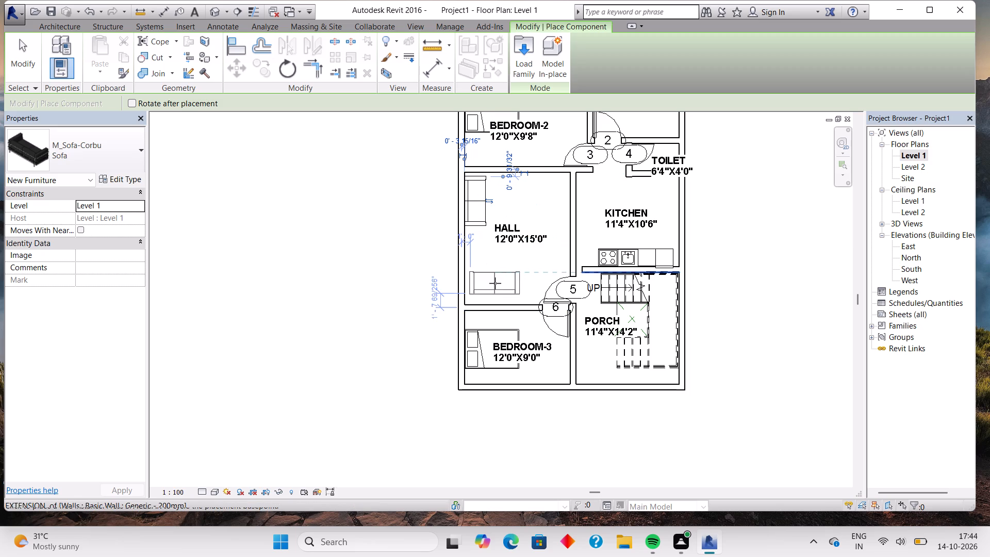
pyautogui.click(496, 291)
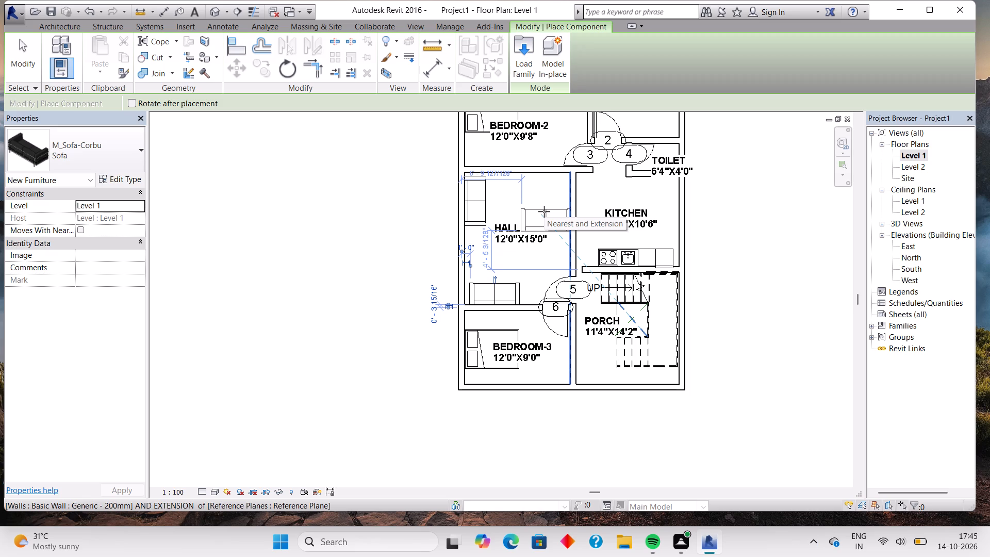
pyautogui.scroll(-2, 544, 211)
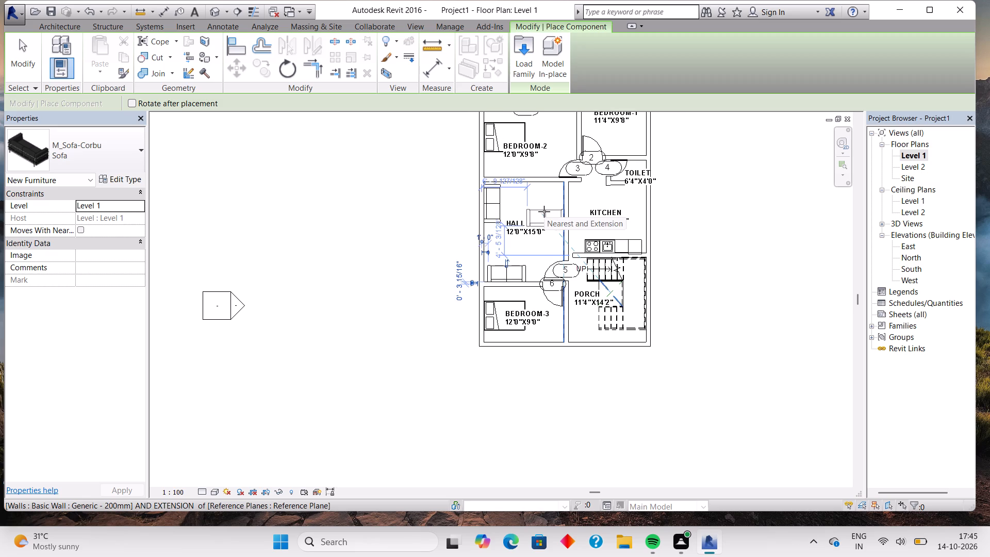
pyautogui.moveTo(544, 211); pyautogui.dragTo(510, 291, button='middle')
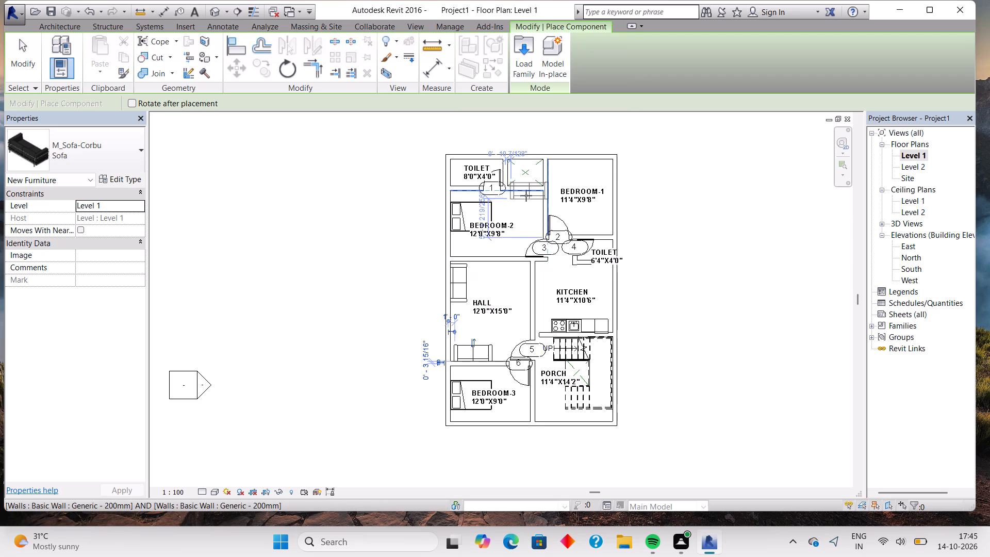
pyautogui.press('Escape')
pyautogui.press('Escape')
pyautogui.press('Escape')
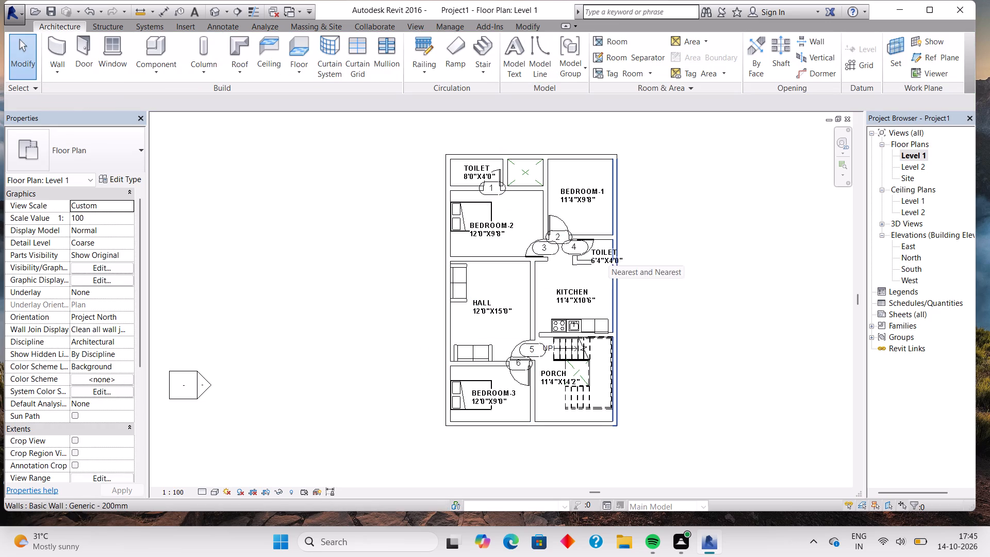
pyautogui.press('Escape')
# Nudge the TOILET 6'4"X4'0" label slightly up and left to fit it within its room.
pyautogui.scroll(3, 602, 255)
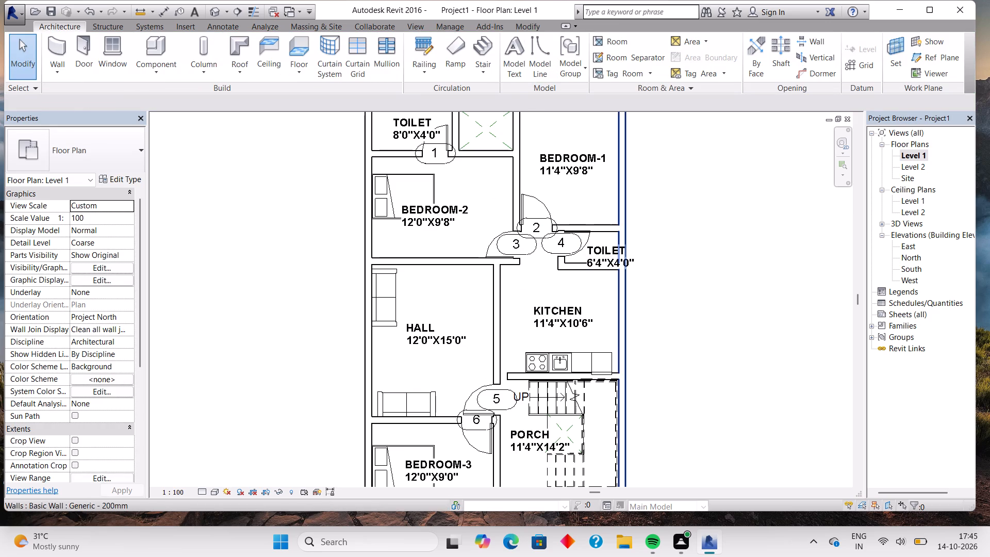
pyautogui.click(605, 252)
pyautogui.press('Up')
pyautogui.press('Up')
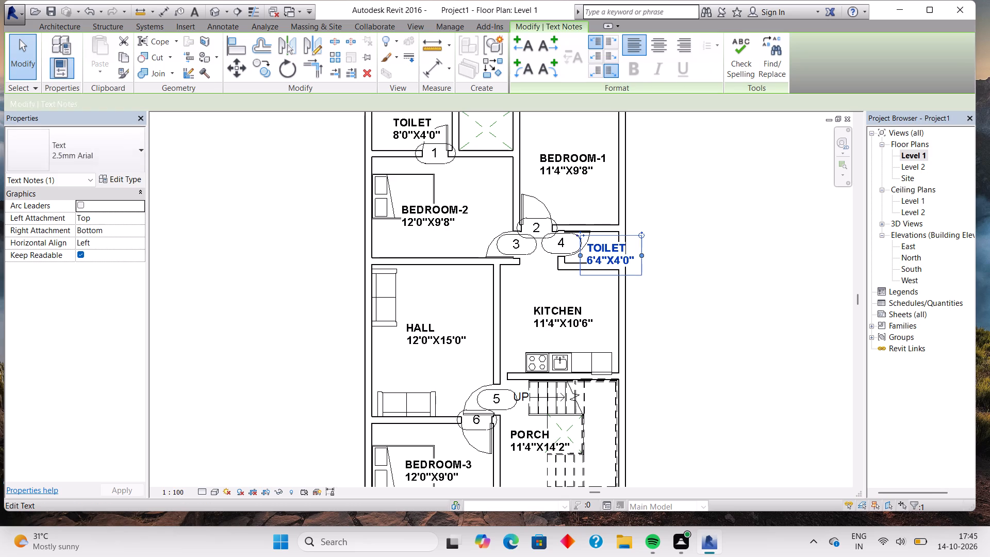
pyautogui.press('Up')
pyautogui.press('Left')
pyautogui.press('Left')
pyautogui.press('Left')
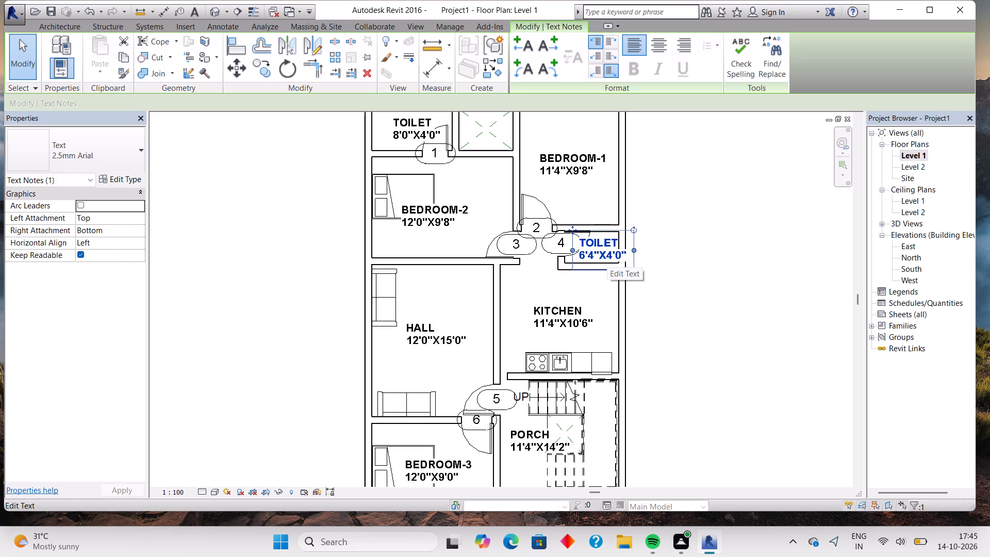
pyautogui.press('Left')
pyautogui.press('Escape')
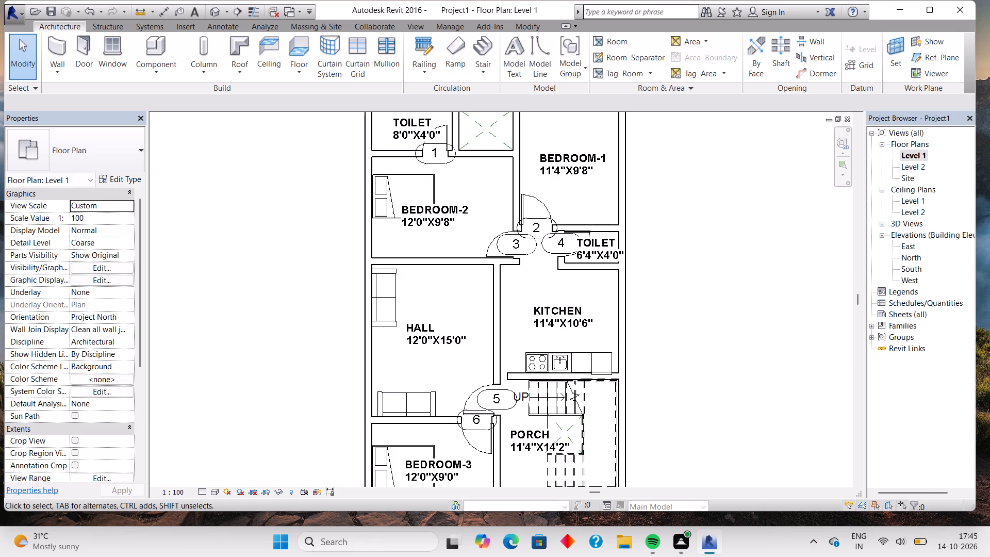
# Nudge the BEDROOM-2 12'0"X9'8" label right, clear of the bed.
pyautogui.scroll(-3, 681, 256)
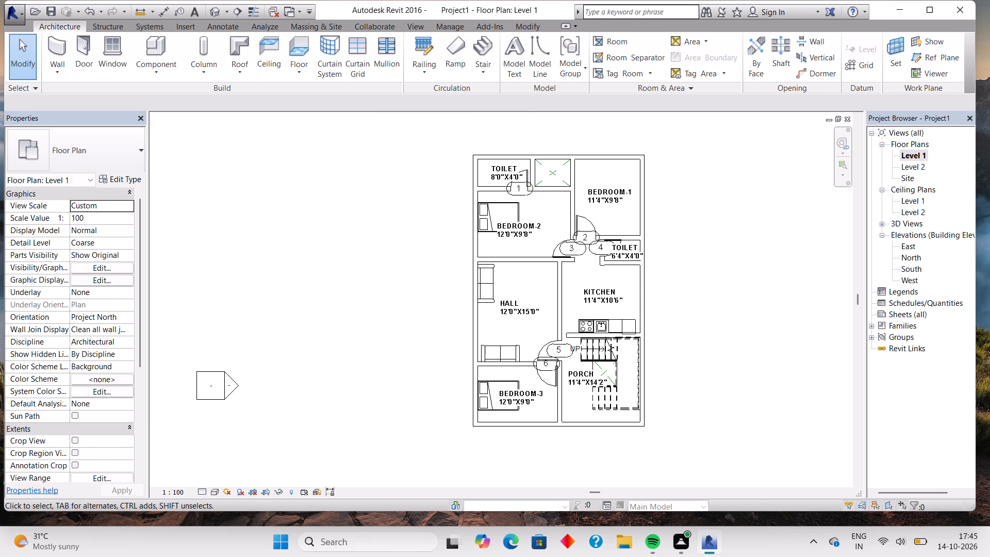
pyautogui.scroll(-2, 676, 254)
pyautogui.scroll(4, 679, 235)
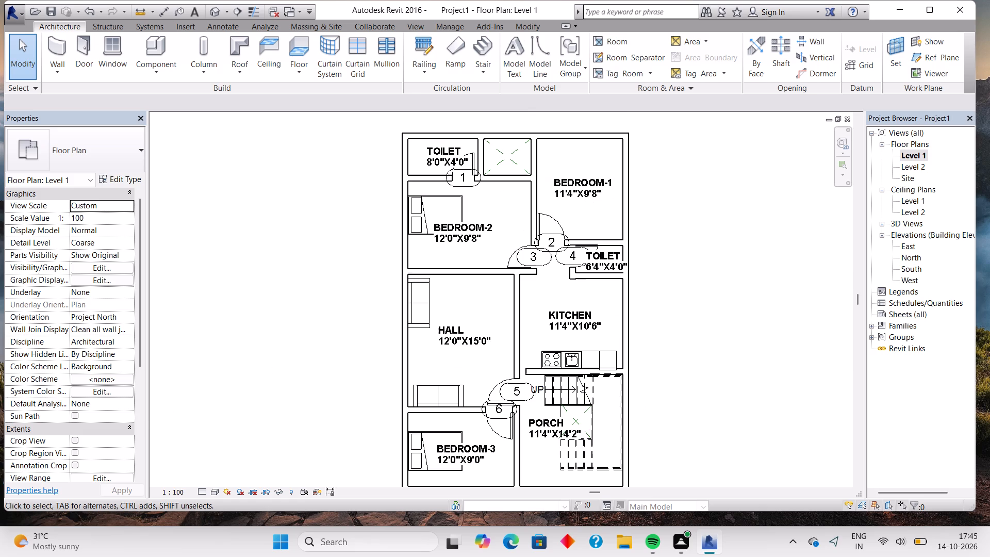
pyautogui.scroll(-1, 670, 339)
pyautogui.moveTo(691, 348); pyautogui.dragTo(686, 287, button='middle')
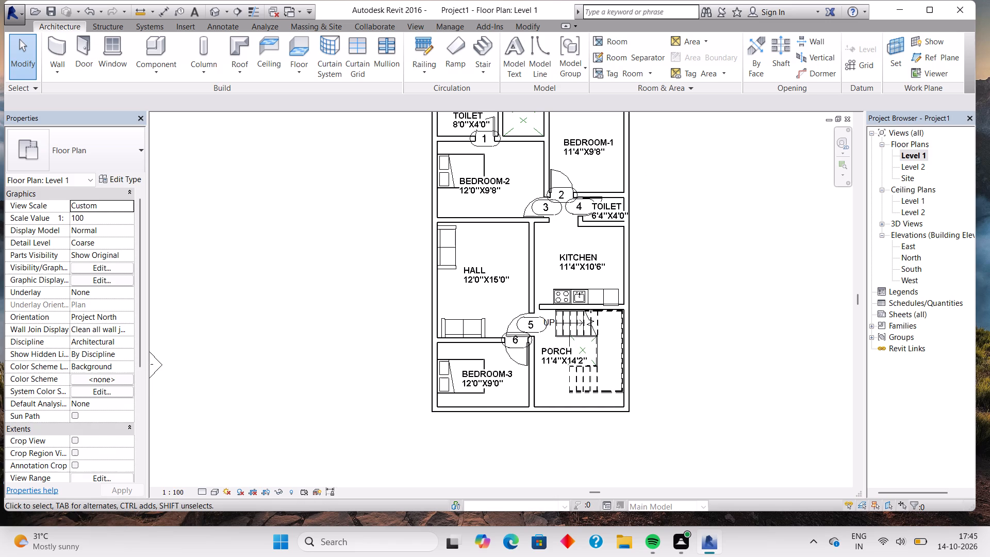
pyautogui.click(498, 186)
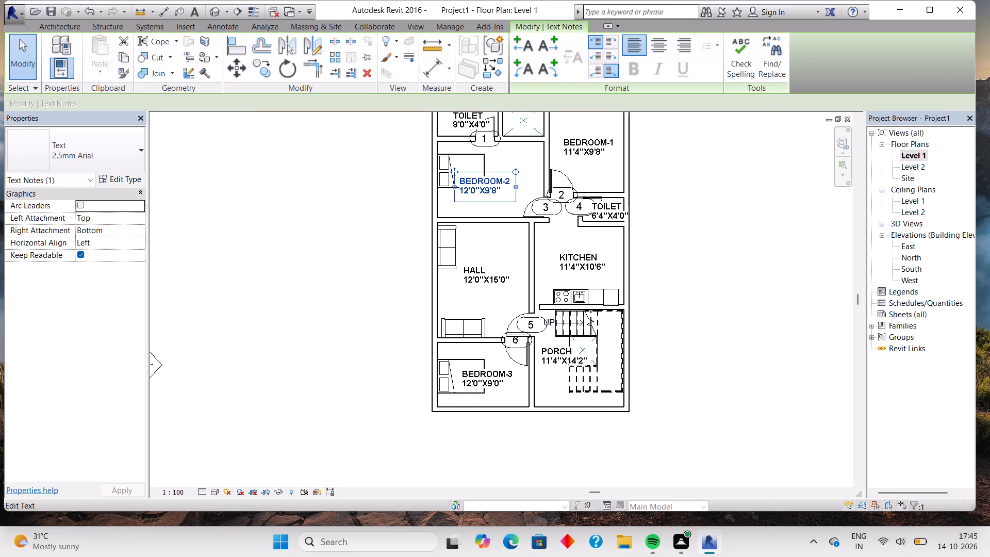
pyautogui.press('Right')
pyautogui.press('Right')
pyautogui.press('Right')
pyautogui.press('Right')
pyautogui.press('Right')
pyautogui.press('Right')
pyautogui.press('Right')
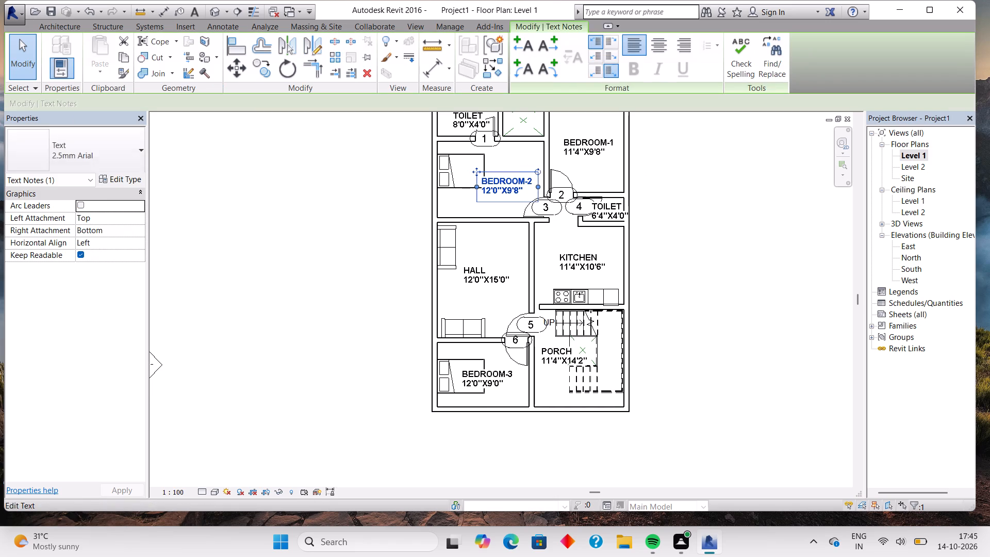
pyautogui.press('Right')
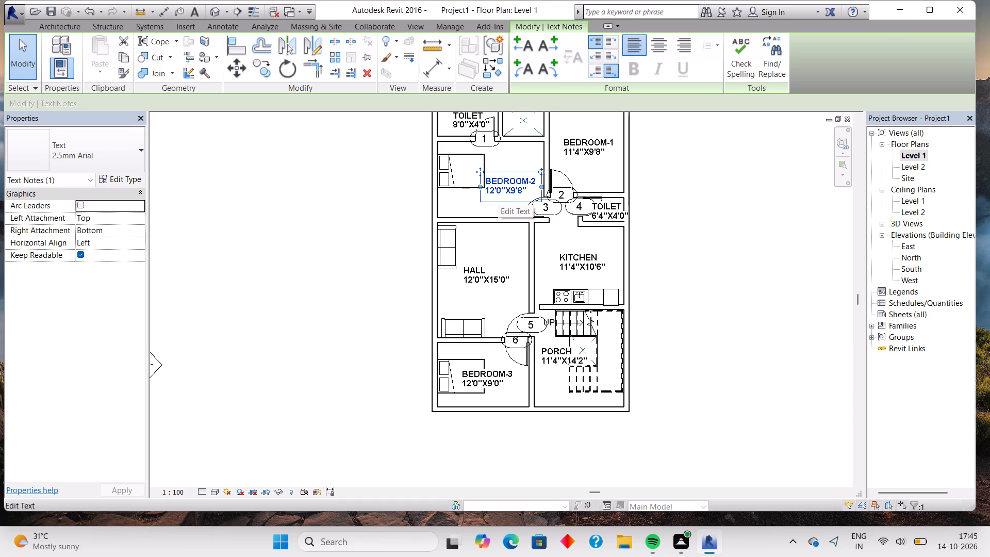
pyautogui.press('Escape')
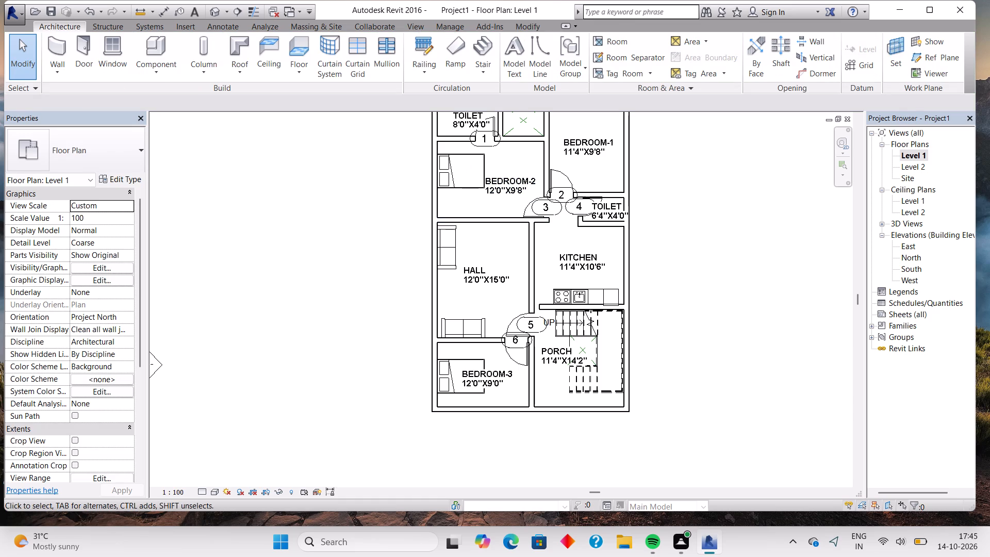
# Nudge the BEDROOM-3 12'0"X9'0" label right, away from the bed's pillows and towards the PORCH wall.
pyautogui.scroll(-1, 488, 250)
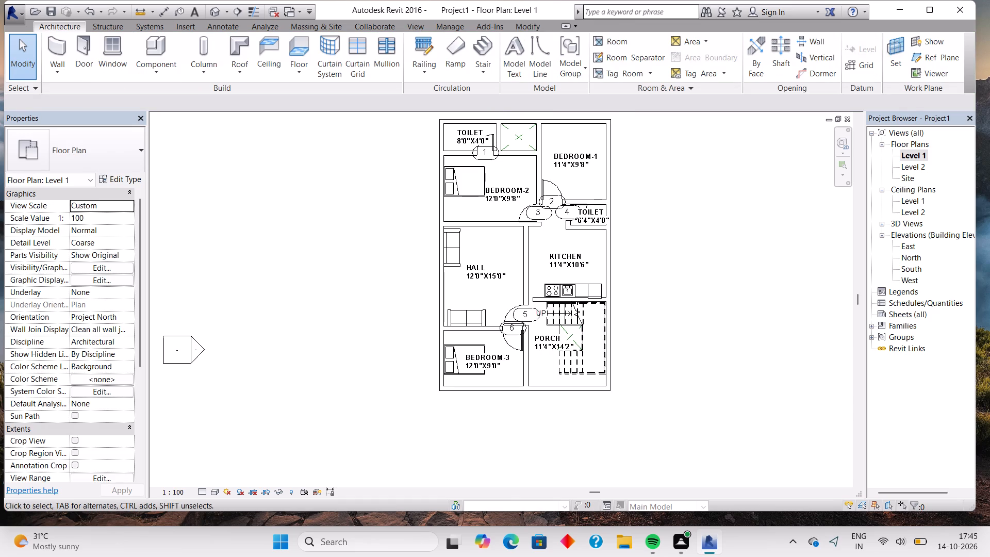
pyautogui.click(502, 358)
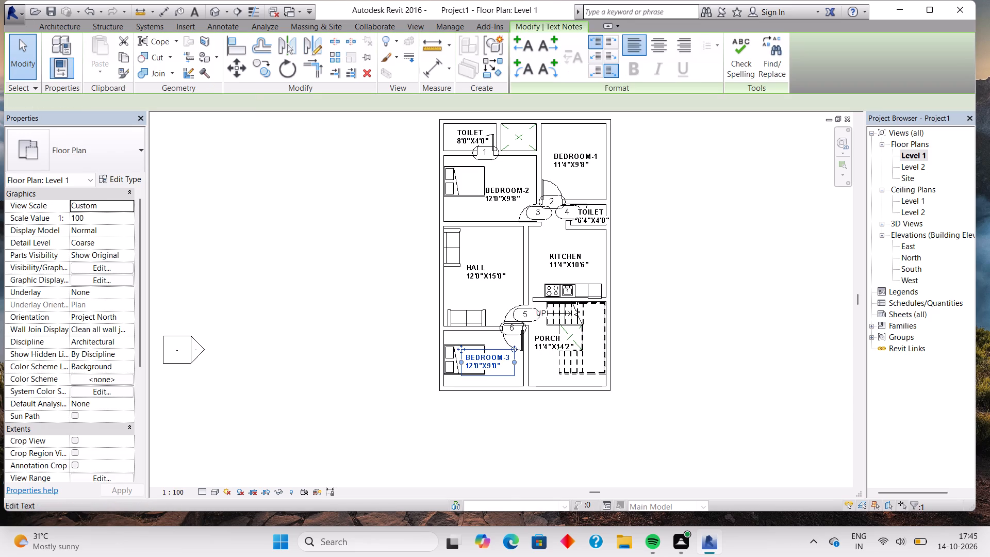
pyautogui.press('Right')
pyautogui.press('Right')
pyautogui.press('Right')
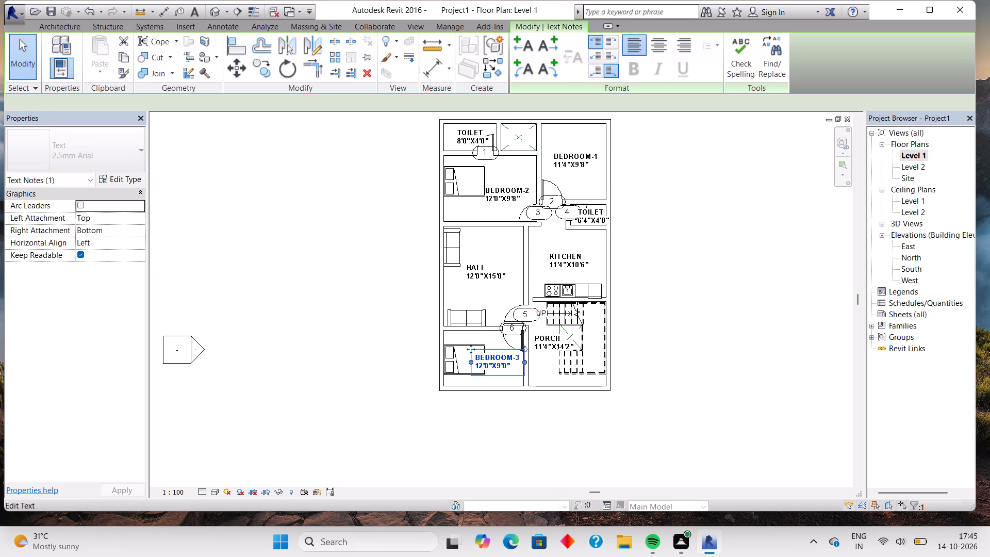
pyautogui.press('Right')
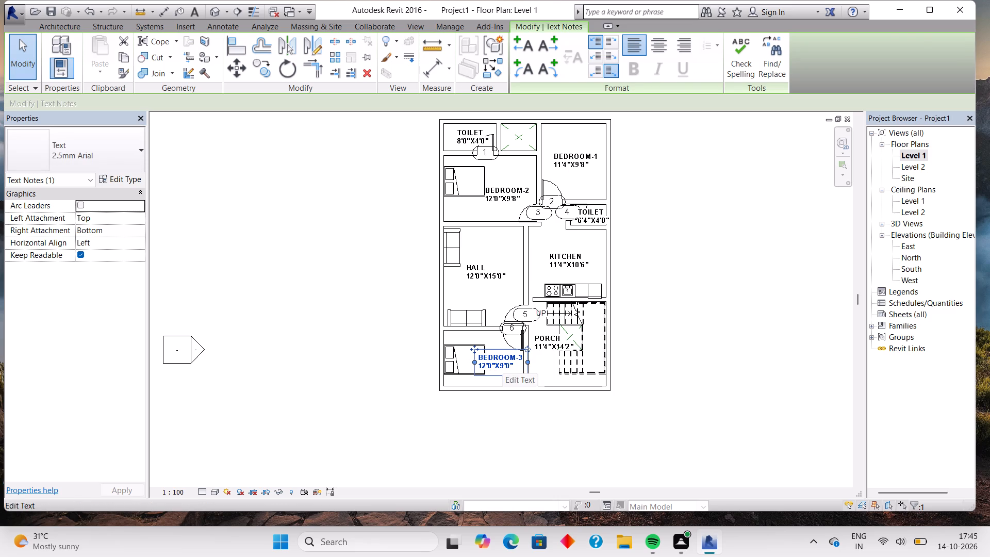
pyautogui.press('Escape')
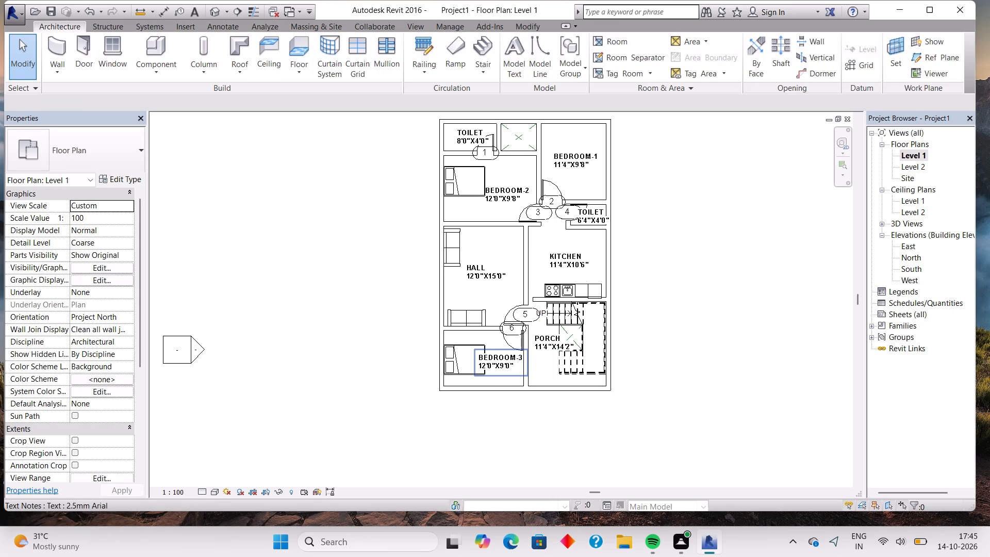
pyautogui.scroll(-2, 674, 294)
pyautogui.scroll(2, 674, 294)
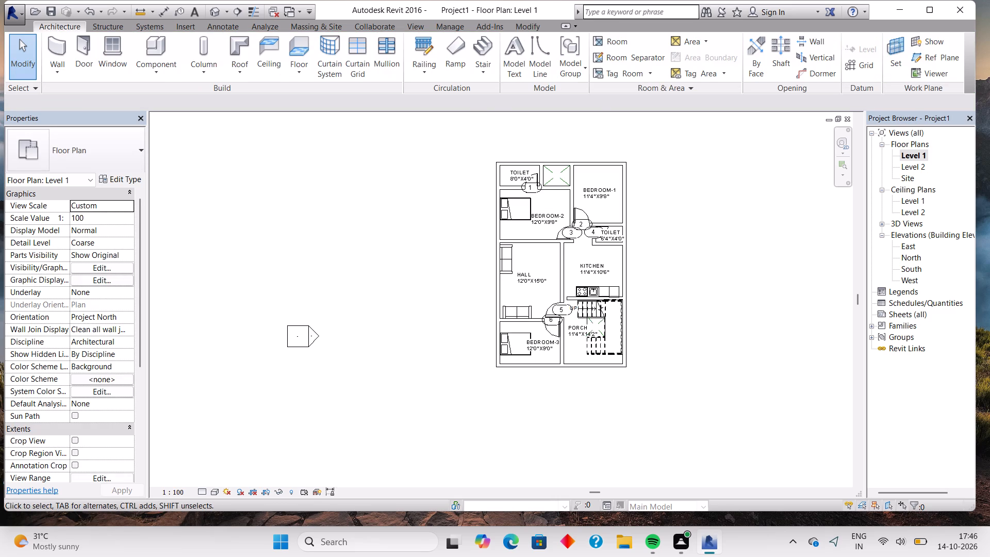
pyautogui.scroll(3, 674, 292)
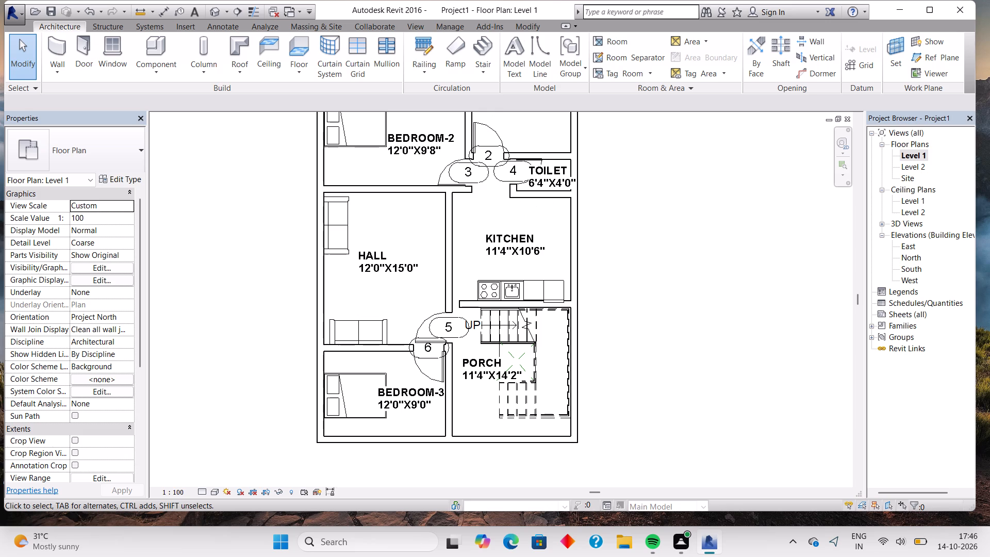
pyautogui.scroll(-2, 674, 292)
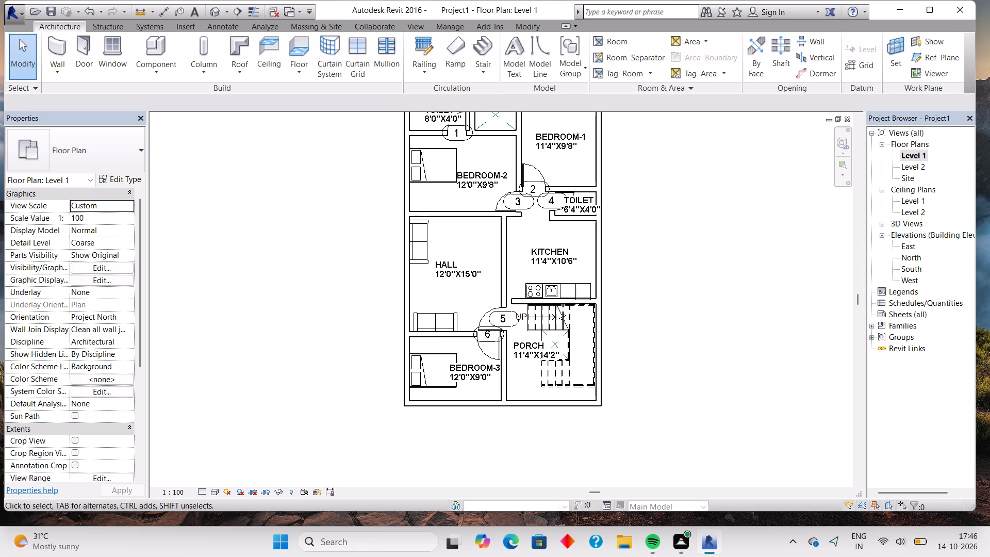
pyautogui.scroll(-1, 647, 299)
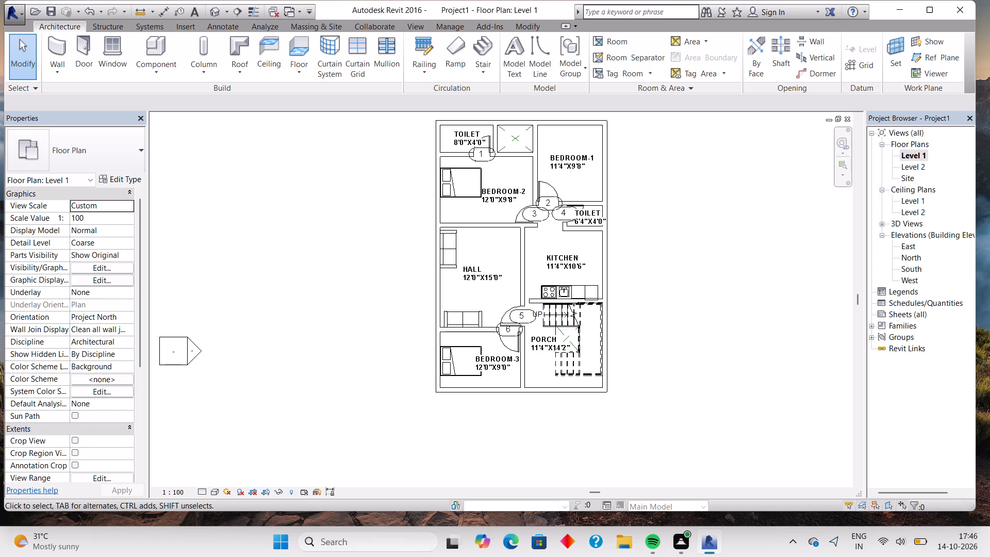
# Flip the direction of the inner 900mm Pipe railing on the PORCH staircase and deselect it.
pyautogui.scroll(2, 579, 347)
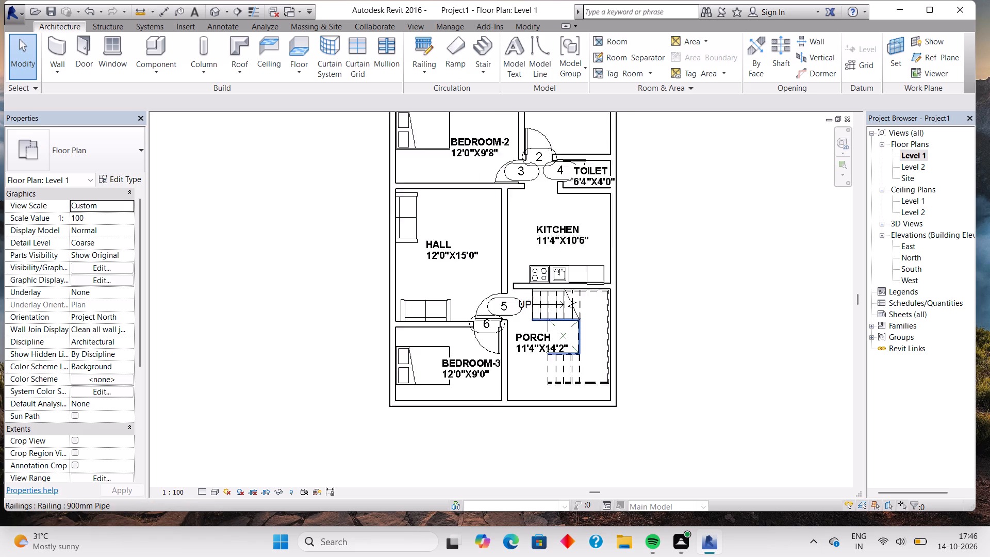
pyautogui.scroll(5, 579, 347)
pyautogui.click(579, 347)
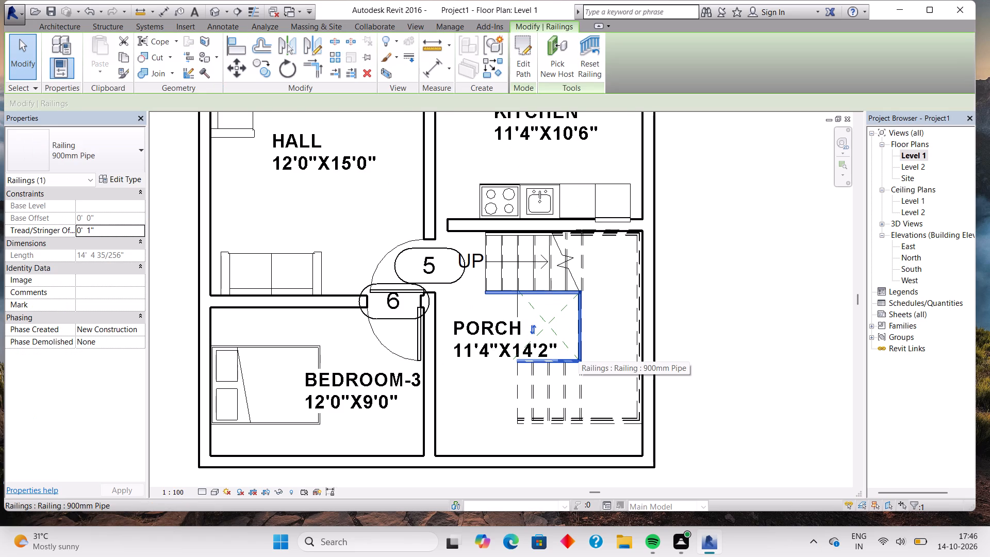
pyautogui.click(531, 327)
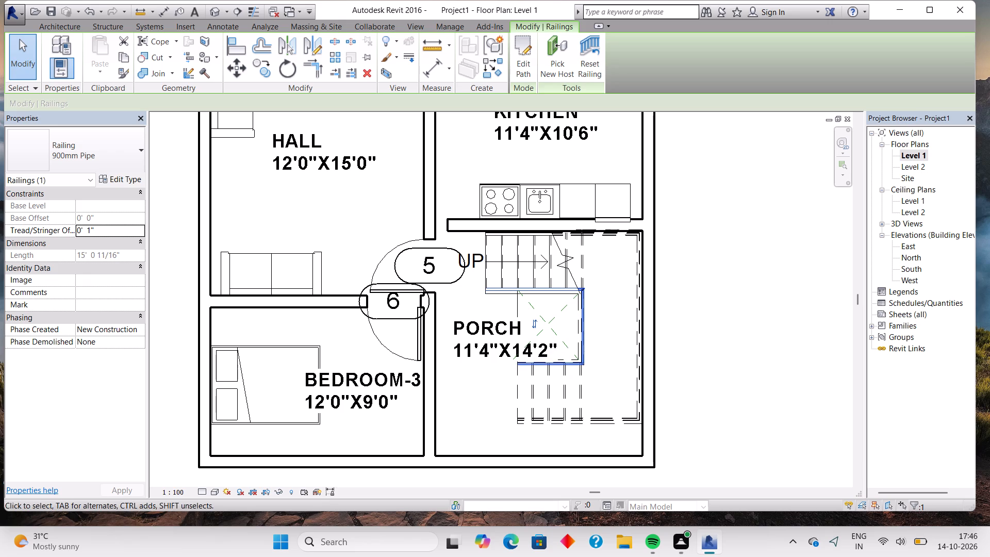
pyautogui.press('`')
pyautogui.press('Escape')
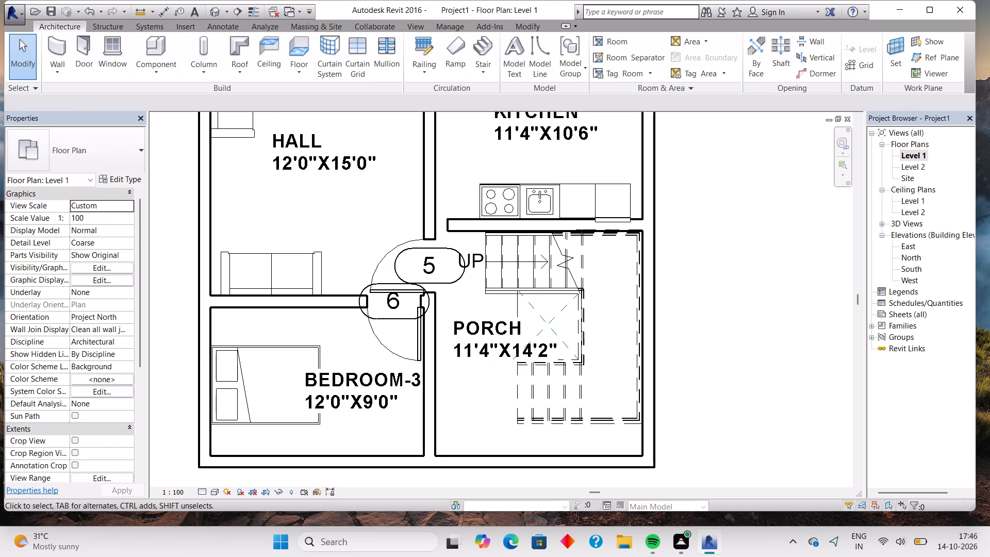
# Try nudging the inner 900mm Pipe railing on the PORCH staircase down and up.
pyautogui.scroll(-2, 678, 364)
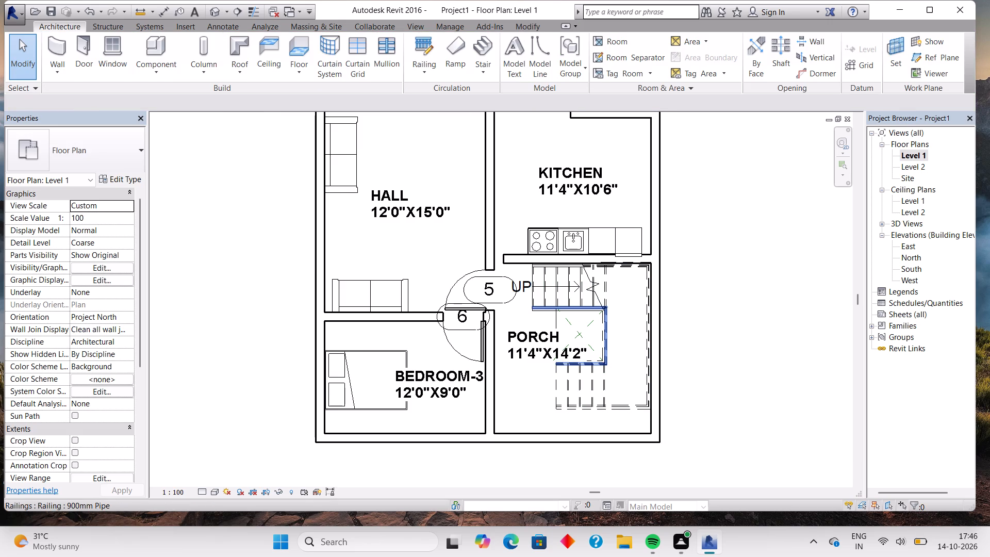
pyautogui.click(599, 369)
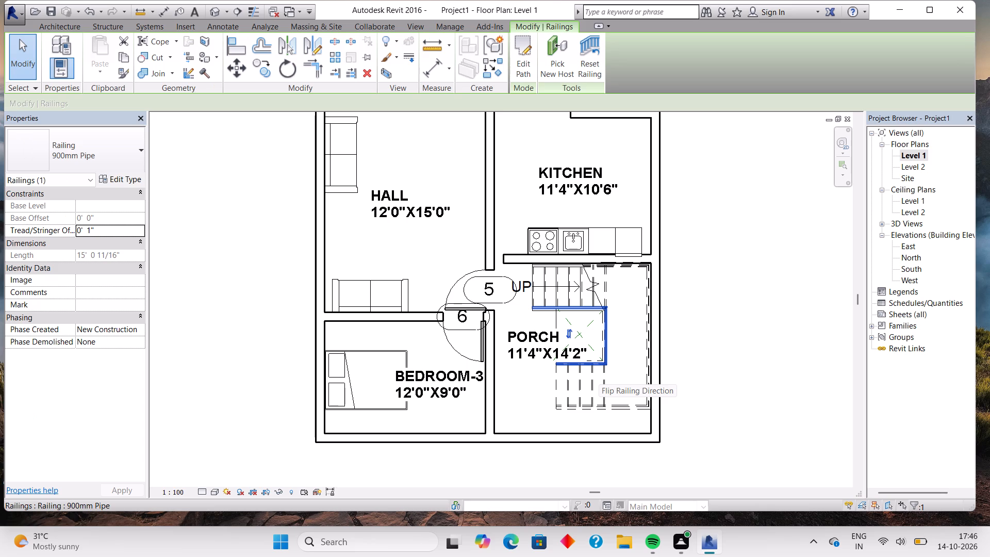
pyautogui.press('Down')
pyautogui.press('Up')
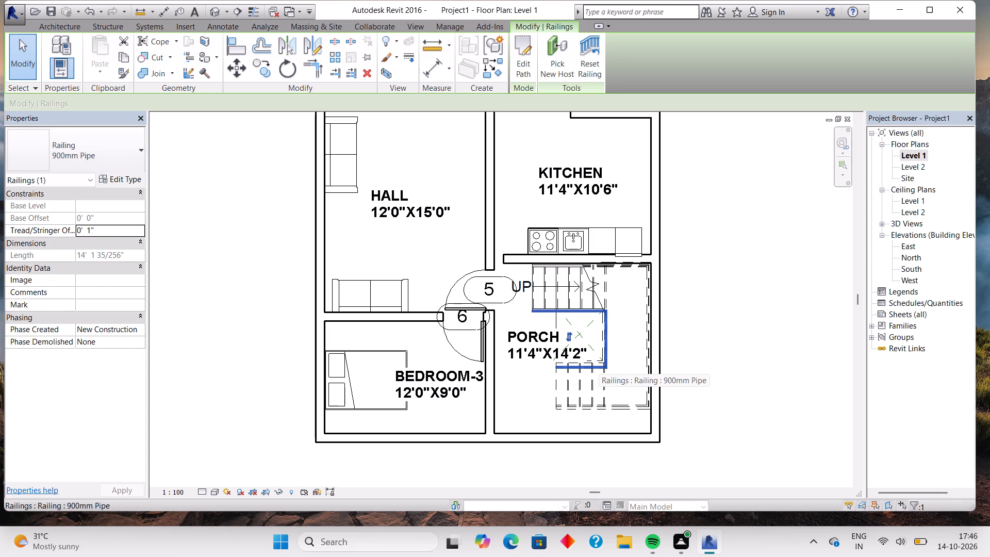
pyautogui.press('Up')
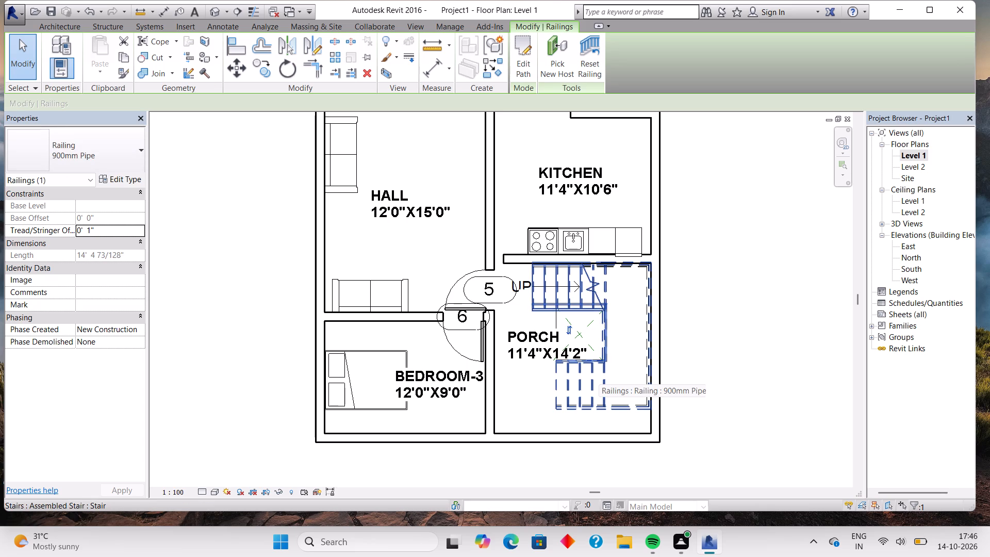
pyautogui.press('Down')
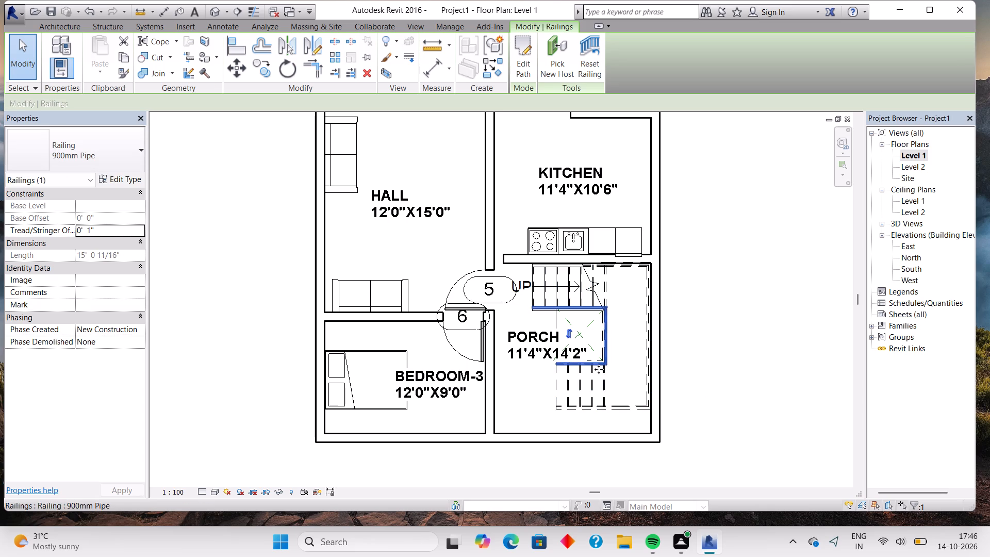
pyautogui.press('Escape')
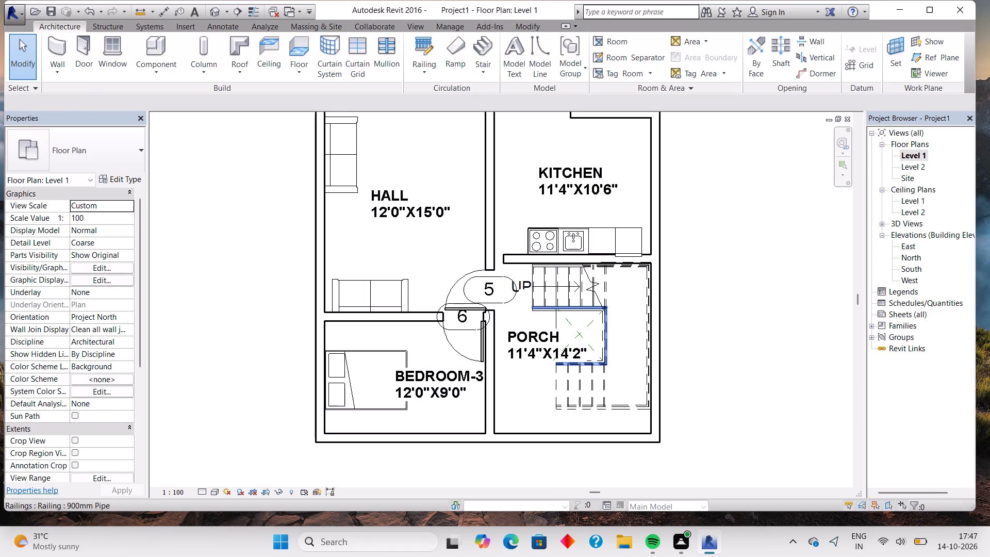
# Flip the direction of the PORCH staircase's inner 900mm Pipe railing again and deselect it.
pyautogui.click(605, 334)
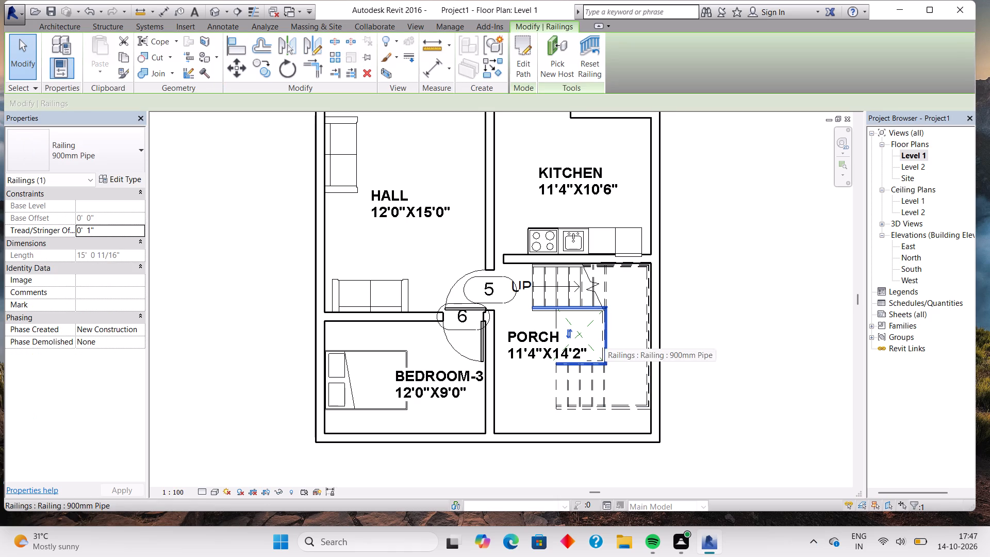
pyautogui.click(569, 333)
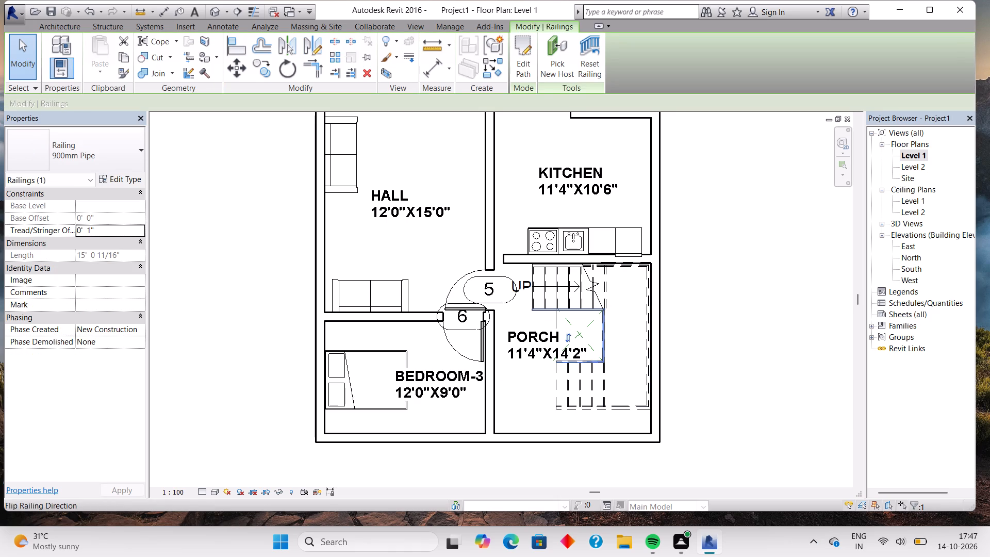
pyautogui.press('Escape')
# Open the default 3D view and bring the whole house model into sight.
pyautogui.scroll(-3, 642, 357)
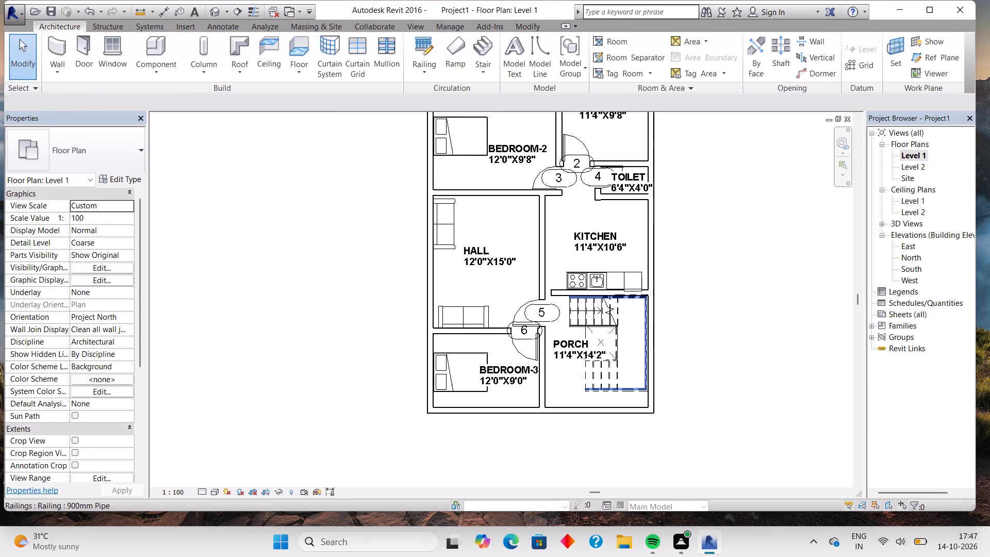
pyautogui.scroll(-1, 640, 362)
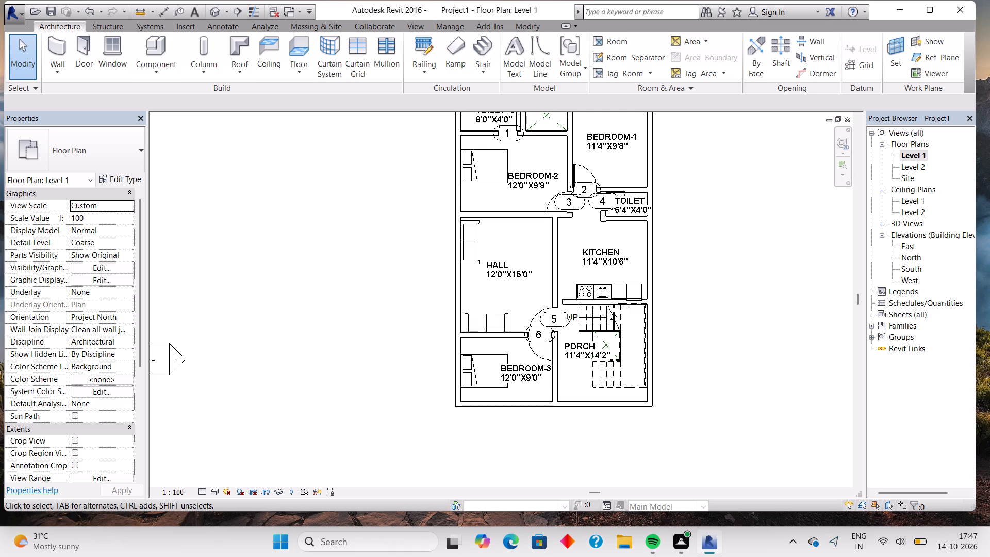
pyautogui.click(407, 30)
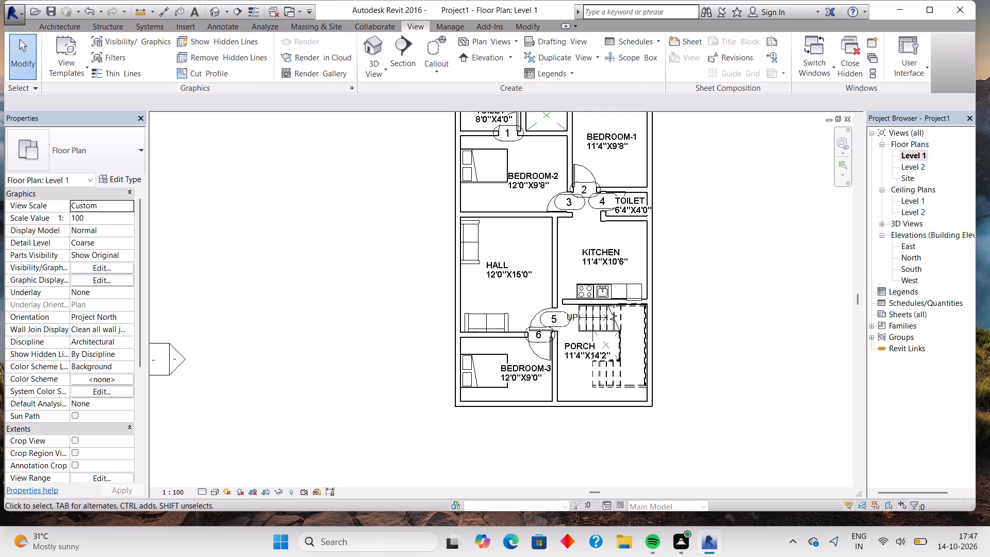
pyautogui.click(365, 43)
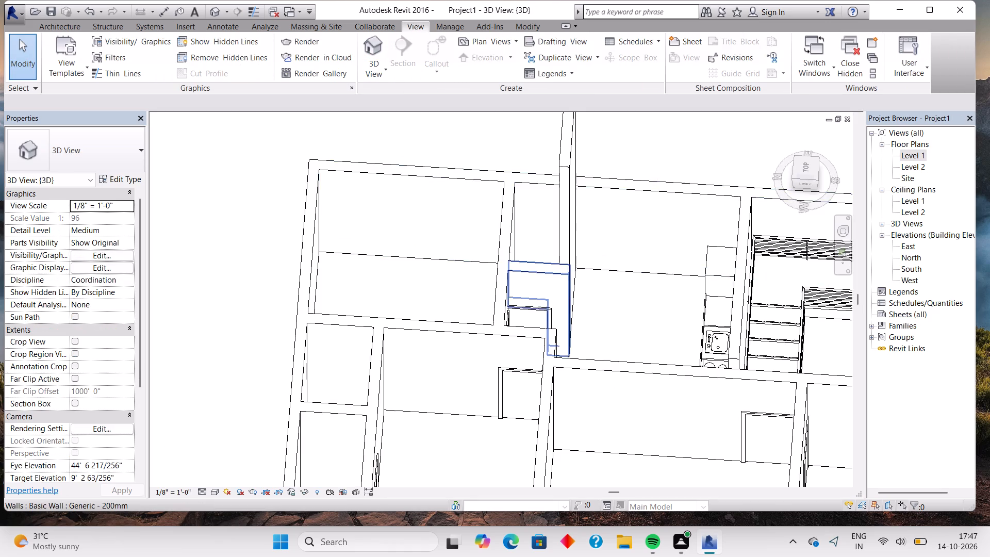
pyautogui.scroll(-8, 569, 325)
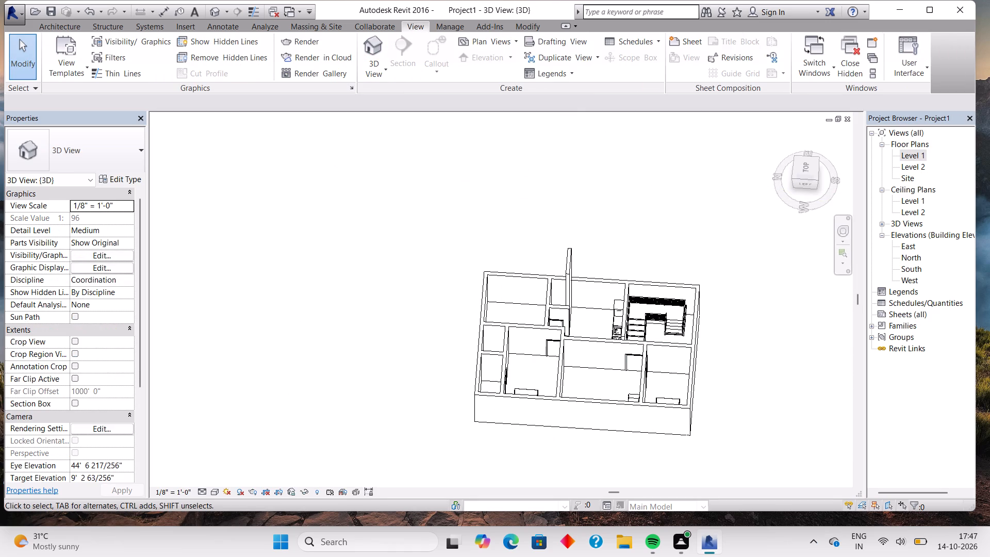
# Set the 3D view's detail level to Fine and its visual style to Realistic.
pyautogui.click(203, 487)
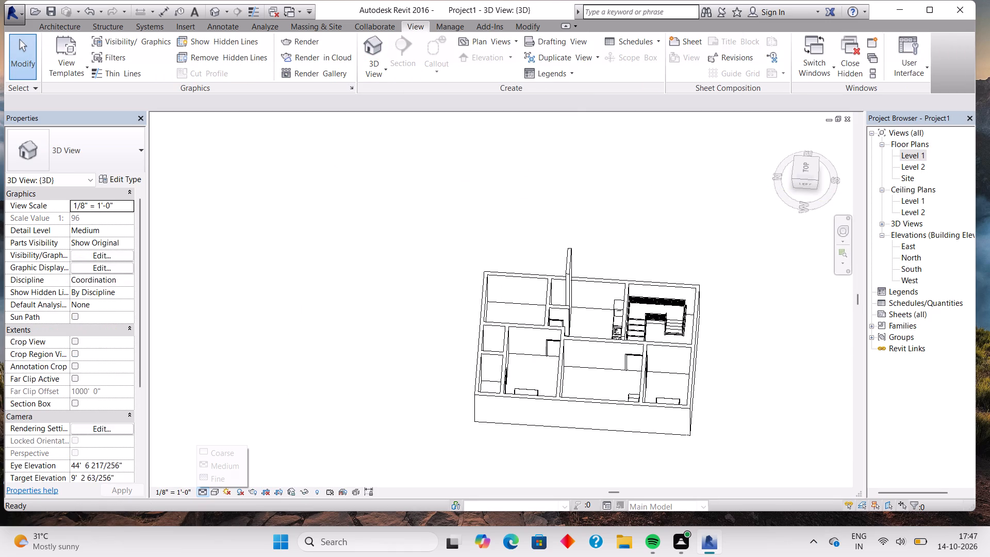
pyautogui.click(208, 481)
pyautogui.click(214, 490)
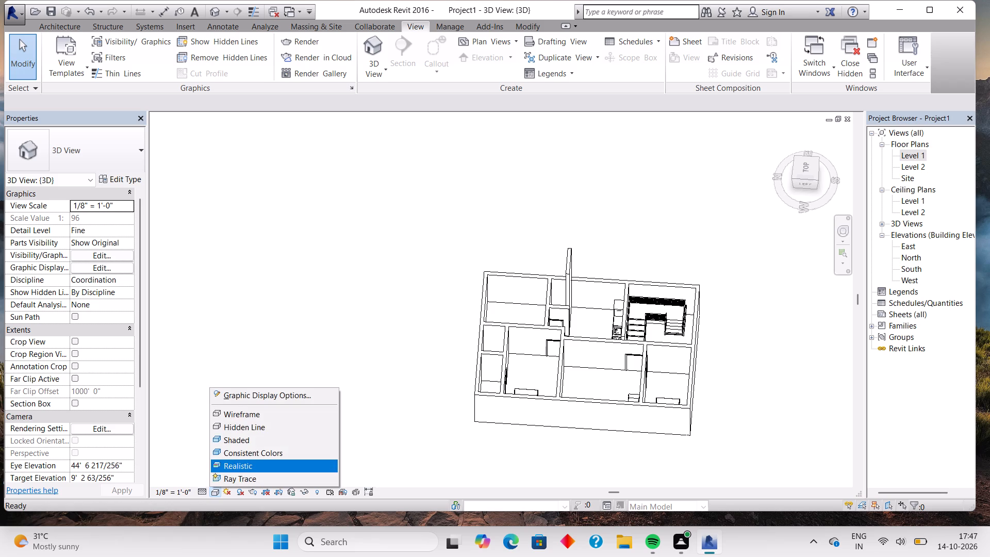
pyautogui.click(232, 467)
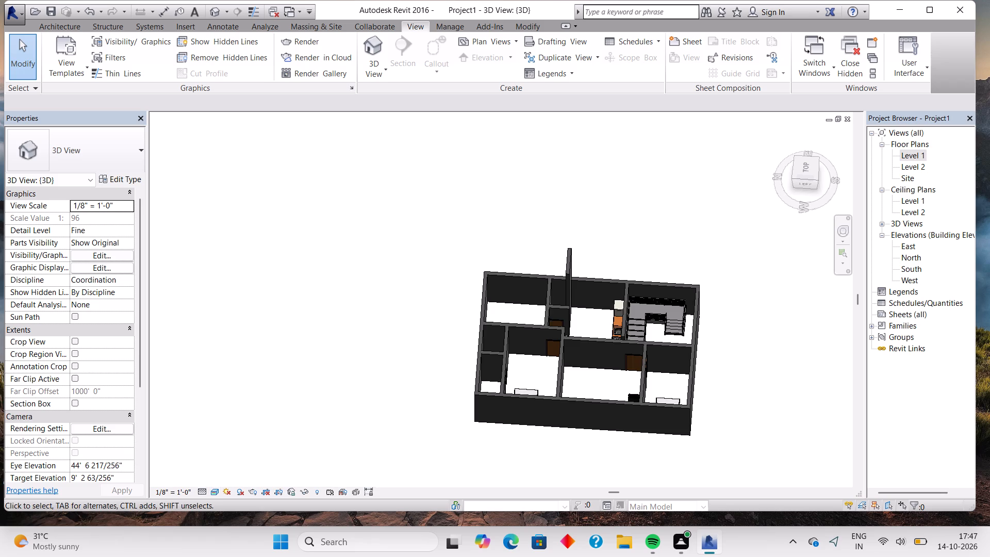
# Examine the furnished house in 3D from several sides, checking the walls, furniture and staircase.
pyautogui.scroll(6, 385, 398)
pyautogui.scroll(-5, 385, 398)
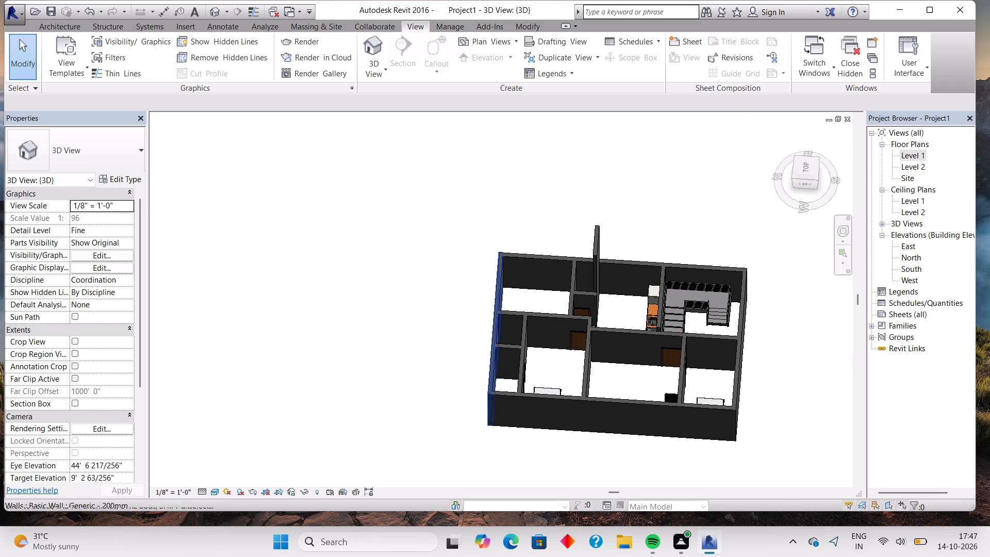
pyautogui.keyDown('shift'); pyautogui.moveTo(780, 375); pyautogui.dragTo(605, 368, button='middle'); pyautogui.keyUp('shift')
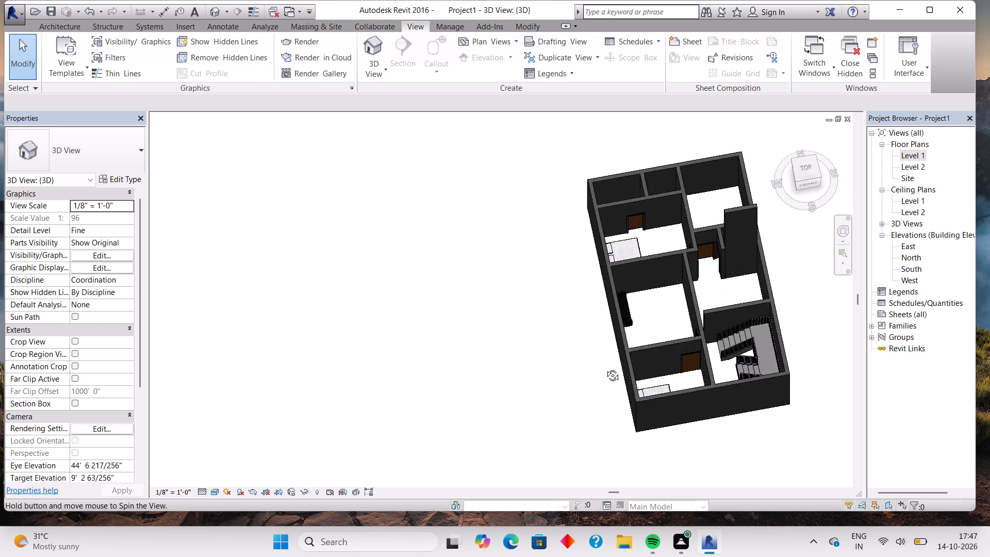
pyautogui.keyDown('shift'); pyautogui.moveTo(605, 368); pyautogui.dragTo(402, 403, button='middle'); pyautogui.keyUp('shift')
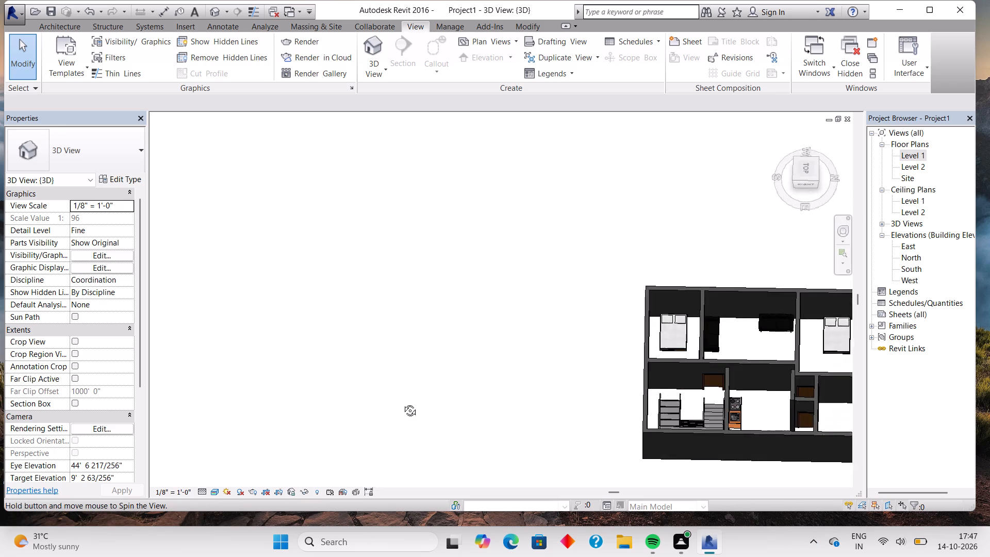
pyautogui.keyDown('shift'); pyautogui.moveTo(402, 403); pyautogui.dragTo(496, 435, button='middle'); pyautogui.keyUp('shift')
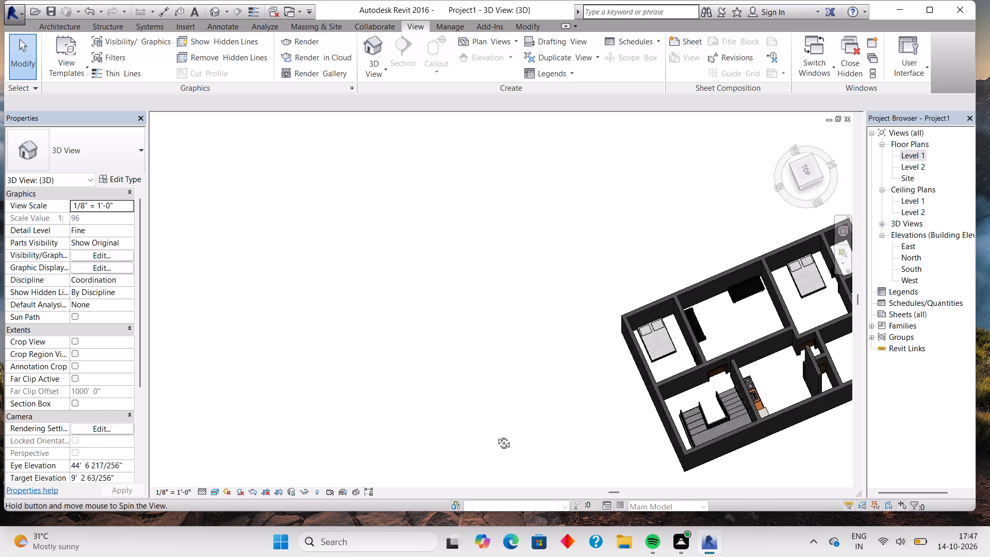
pyautogui.keyDown('shift'); pyautogui.moveTo(496, 435); pyautogui.dragTo(632, 407, button='middle'); pyautogui.keyUp('shift')
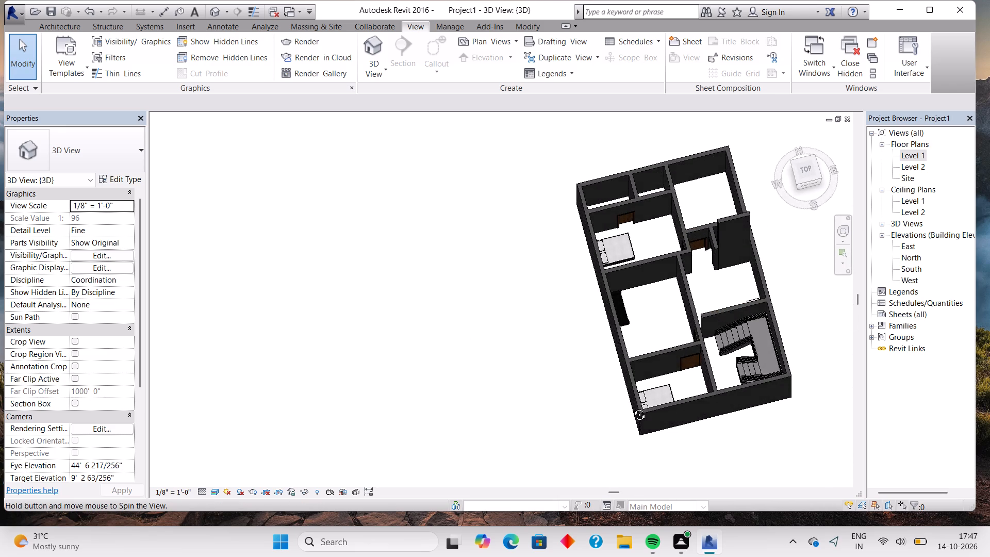
pyautogui.keyDown('shift'); pyautogui.moveTo(632, 407); pyautogui.dragTo(732, 365, button='middle'); pyautogui.keyUp('shift')
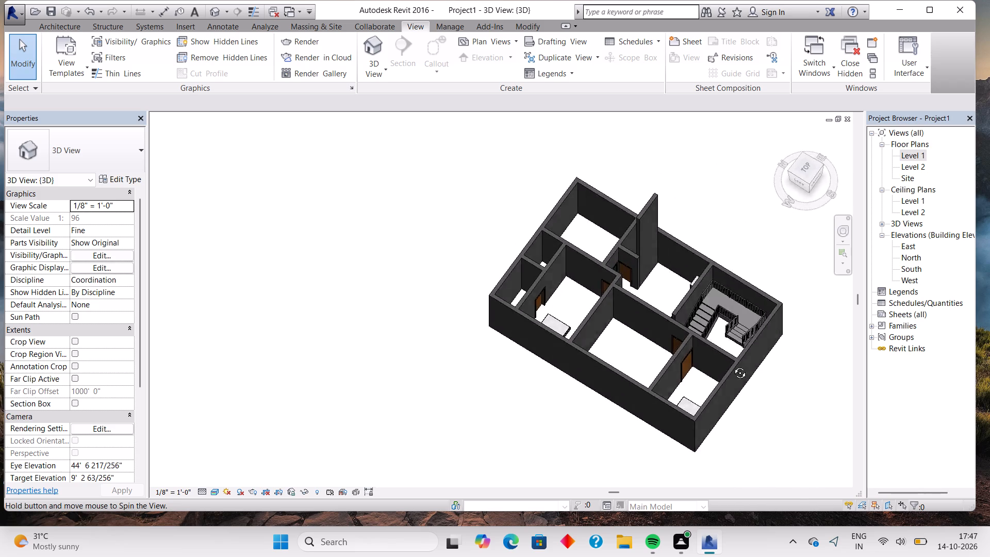
# Set the unconnected height of the overly tall Generic - 200mm wall between the 6'4"X4'0" TOILET and the KITCHEN to 12' 0".
pyautogui.keyDown('shift'); pyautogui.moveTo(732, 365); pyautogui.dragTo(663, 297, button='middle'); pyautogui.keyUp('shift')
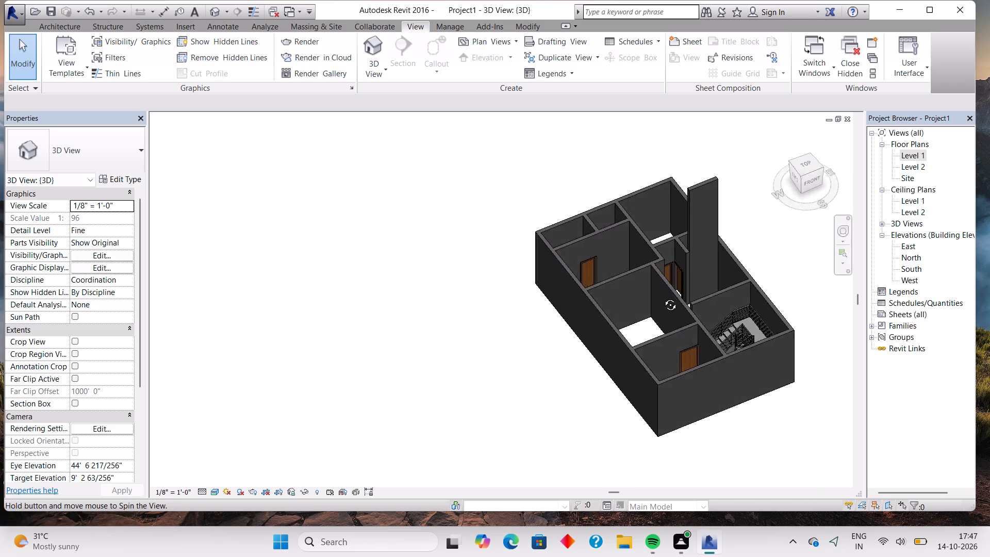
pyautogui.keyDown('shift'); pyautogui.moveTo(663, 297); pyautogui.dragTo(605, 289, button='middle'); pyautogui.keyUp('shift')
pyautogui.click(747, 237)
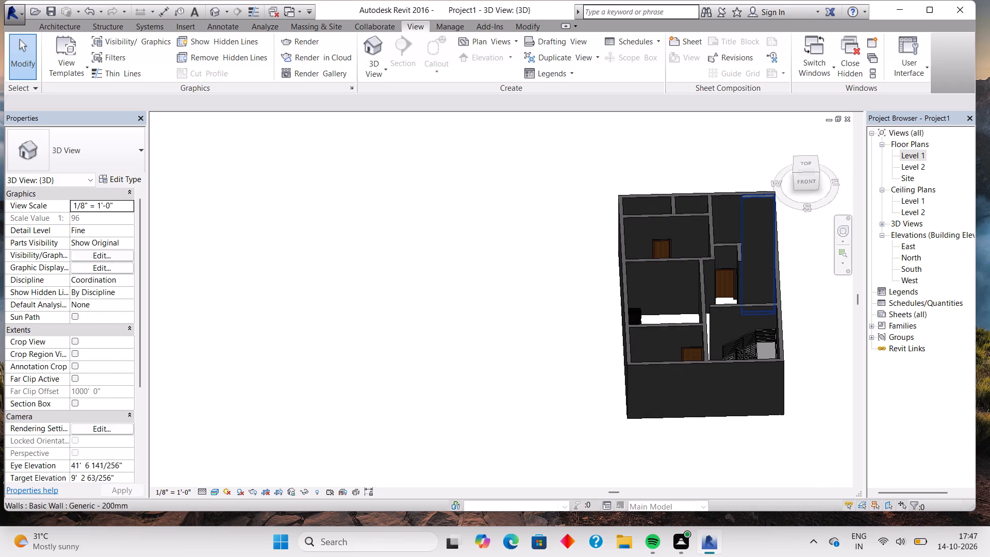
pyautogui.click(125, 285)
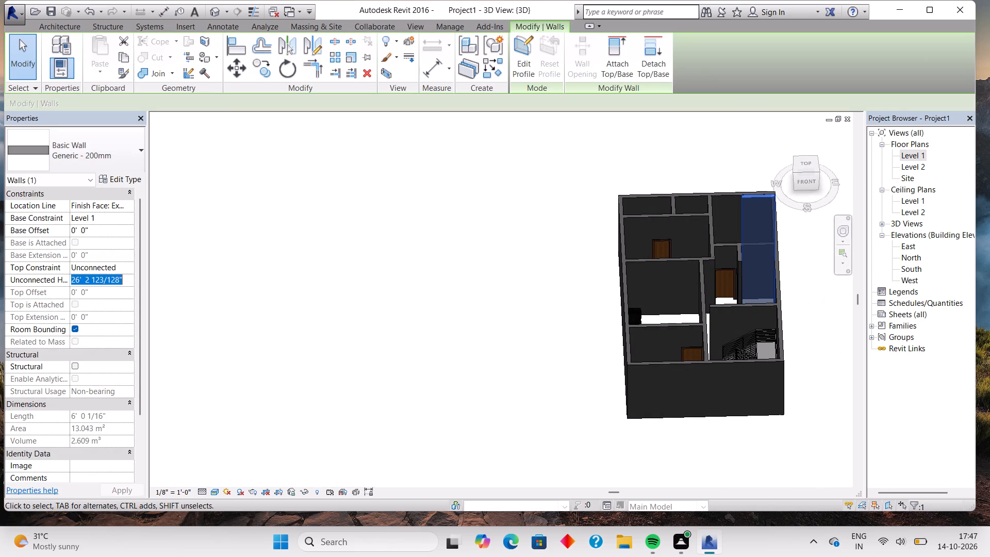
pyautogui.press('BackSpace')
pyautogui.write('12')
pyautogui.press('Return')
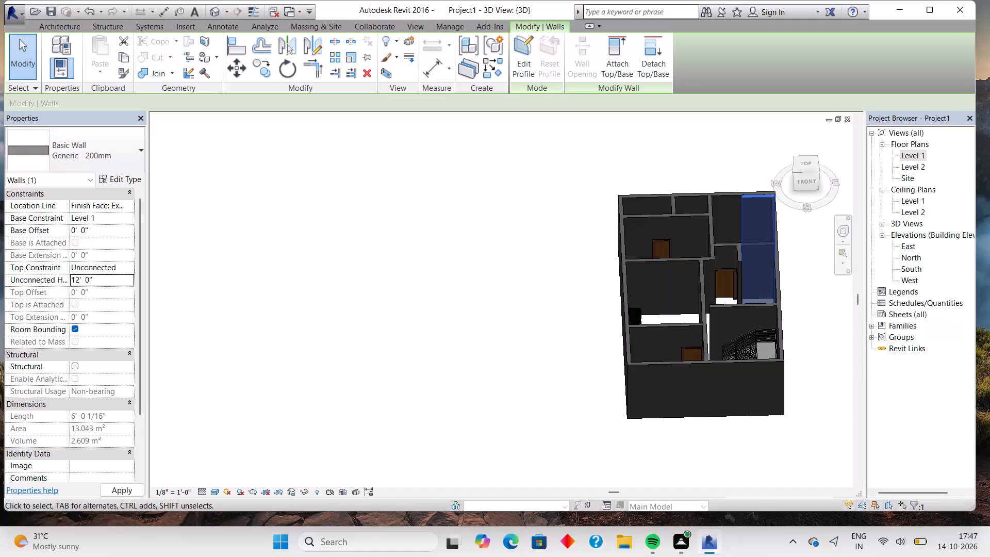
pyautogui.press('Return')
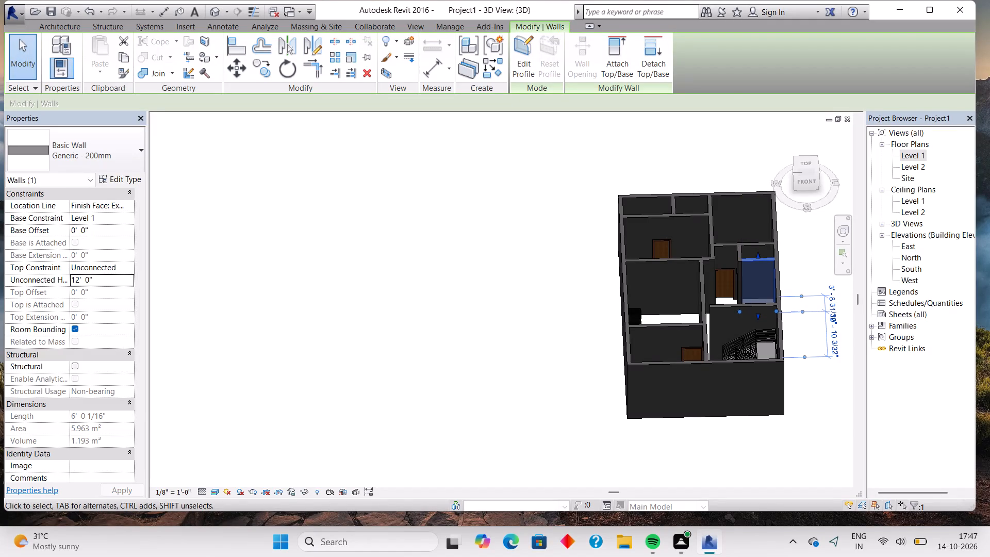
pyautogui.click(406, 263)
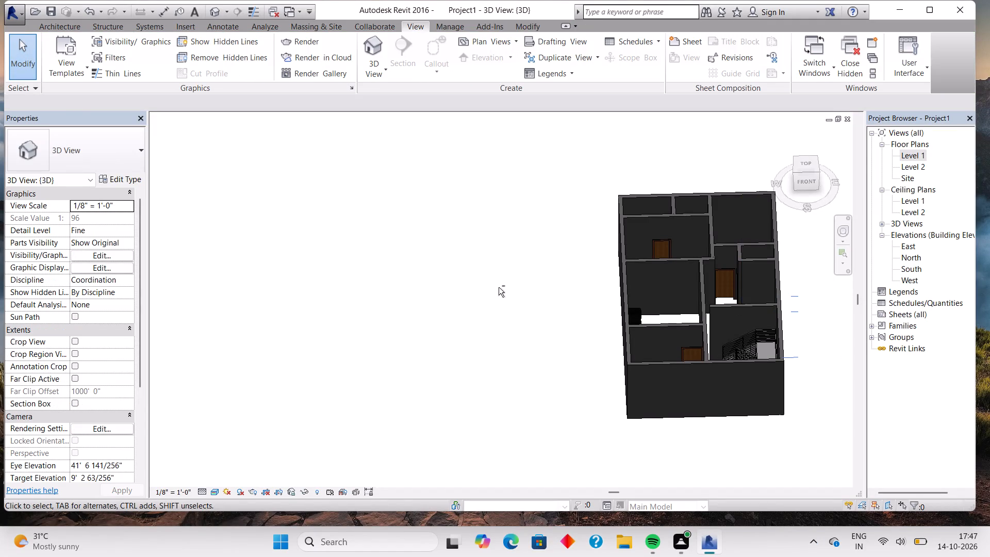
# Examine the 3D house model from all around, checking the wall heights, room furniture and staircase.
pyautogui.keyDown('shift'); pyautogui.moveTo(499, 287); pyautogui.dragTo(603, 416, button='middle'); pyautogui.keyUp('shift')
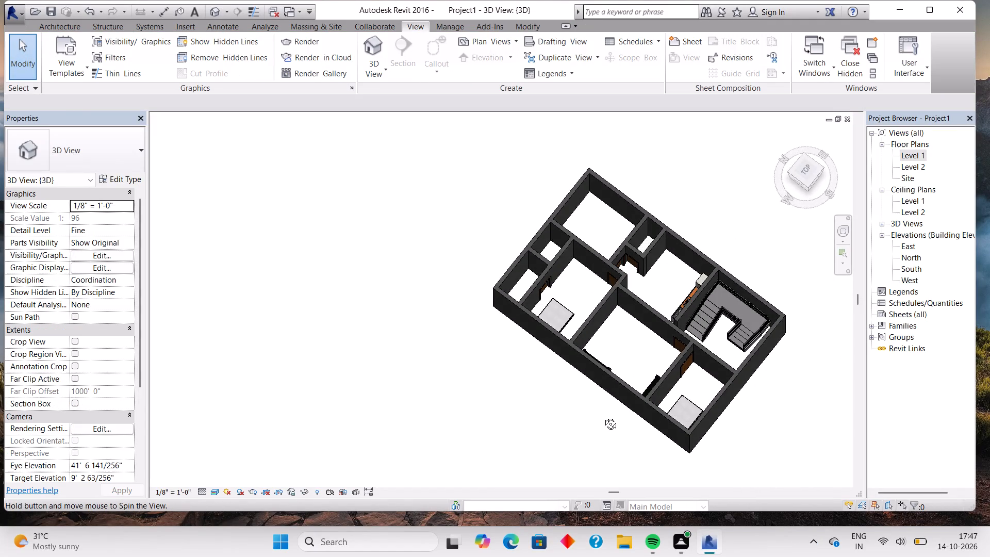
pyautogui.keyDown('shift'); pyautogui.moveTo(603, 416); pyautogui.dragTo(742, 413, button='middle'); pyautogui.keyUp('shift')
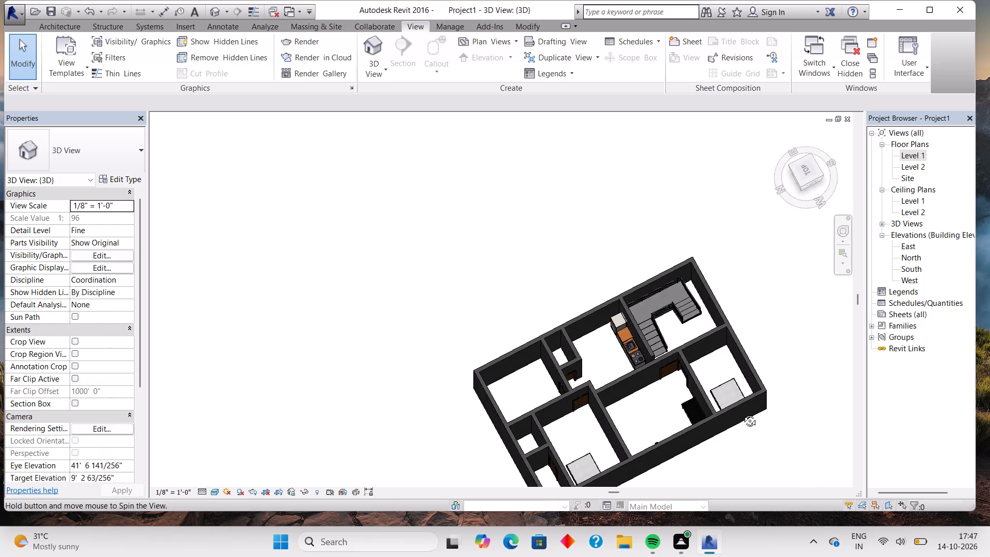
pyautogui.keyDown('shift'); pyautogui.moveTo(742, 413); pyautogui.dragTo(764, 443, button='middle'); pyautogui.keyUp('shift')
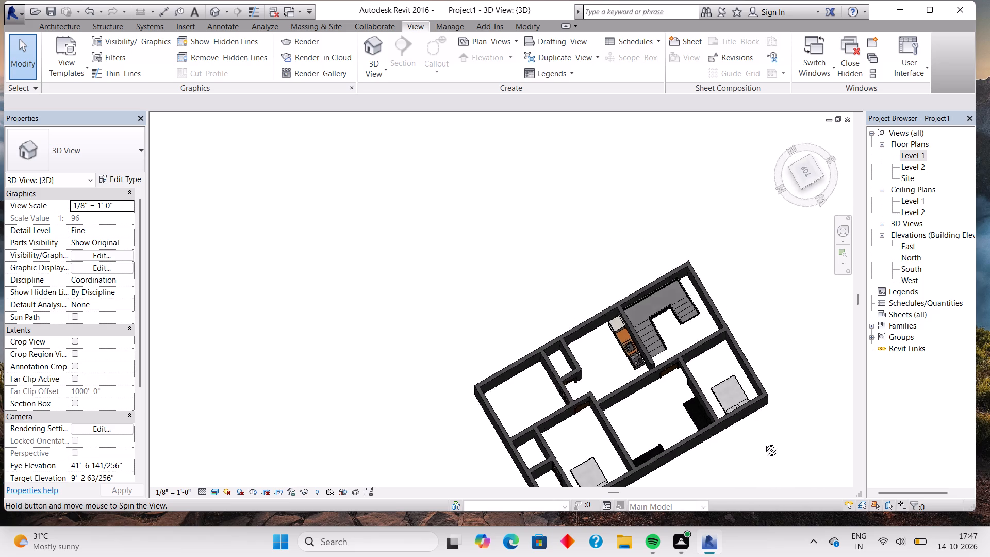
pyautogui.keyDown('shift'); pyautogui.moveTo(764, 443); pyautogui.dragTo(851, 366, button='middle'); pyautogui.keyUp('shift')
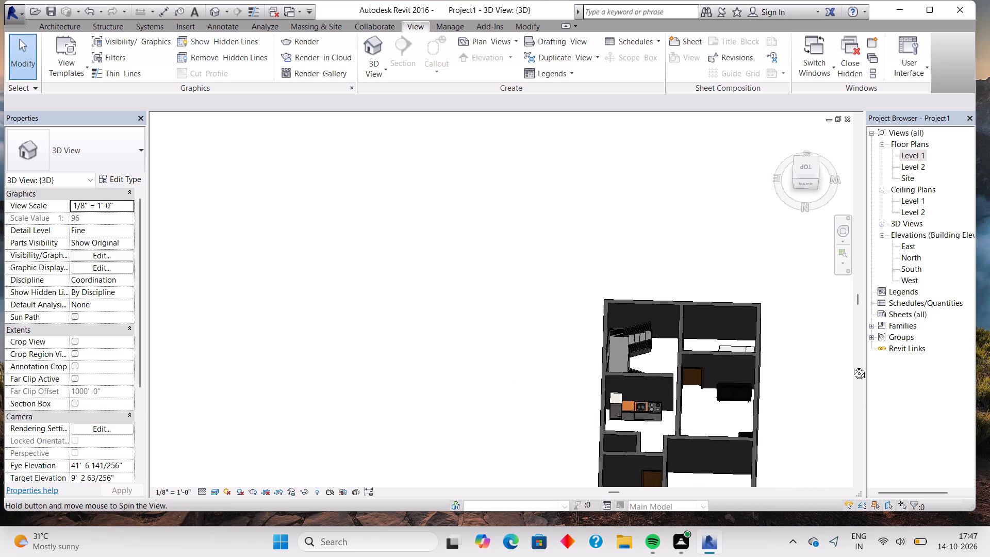
pyautogui.keyDown('shift'); pyautogui.moveTo(851, 366); pyautogui.dragTo(665, 431, button='middle'); pyautogui.keyUp('shift')
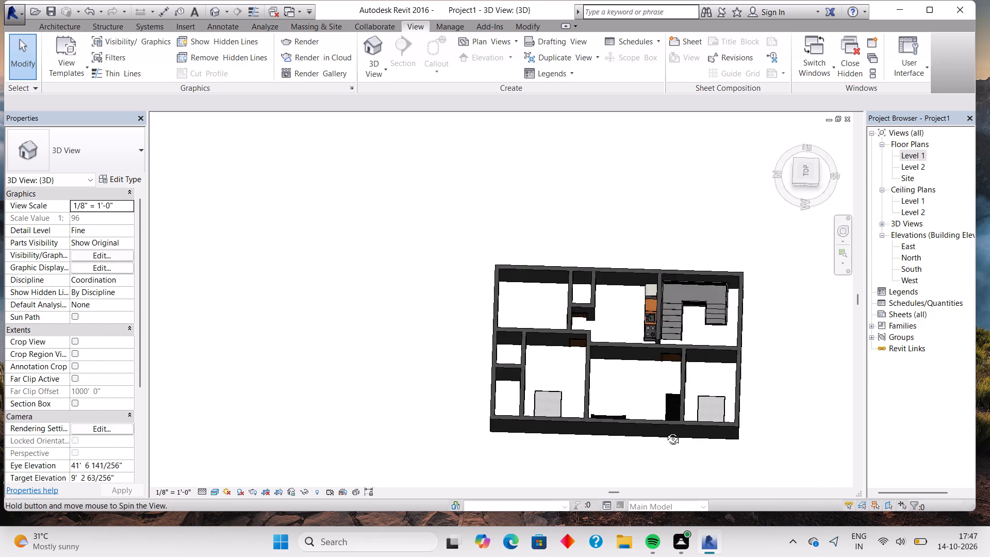
pyautogui.keyDown('shift'); pyautogui.moveTo(665, 431); pyautogui.dragTo(604, 452, button='middle'); pyautogui.keyUp('shift')
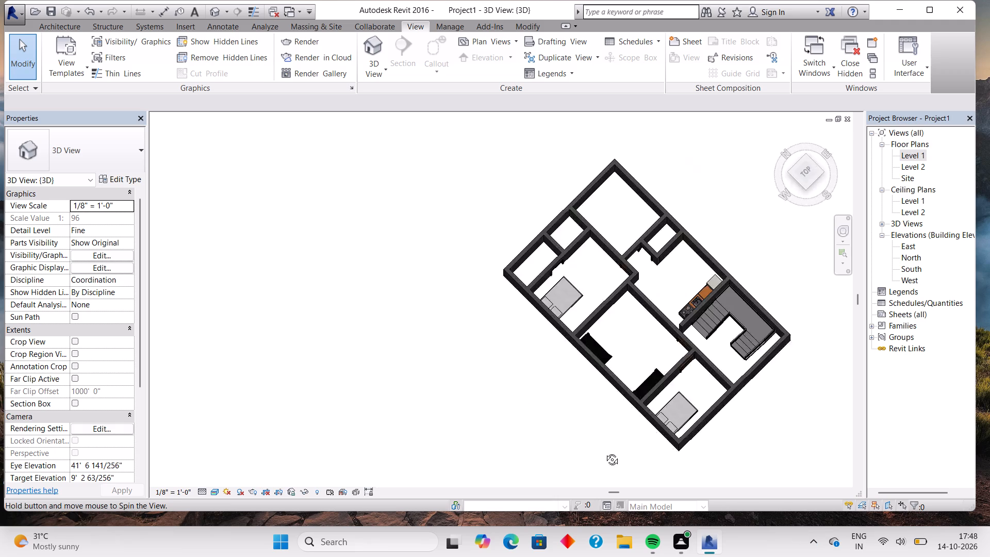
pyautogui.keyDown('shift'); pyautogui.moveTo(604, 452); pyautogui.dragTo(518, 426, button='middle'); pyautogui.keyUp('shift')
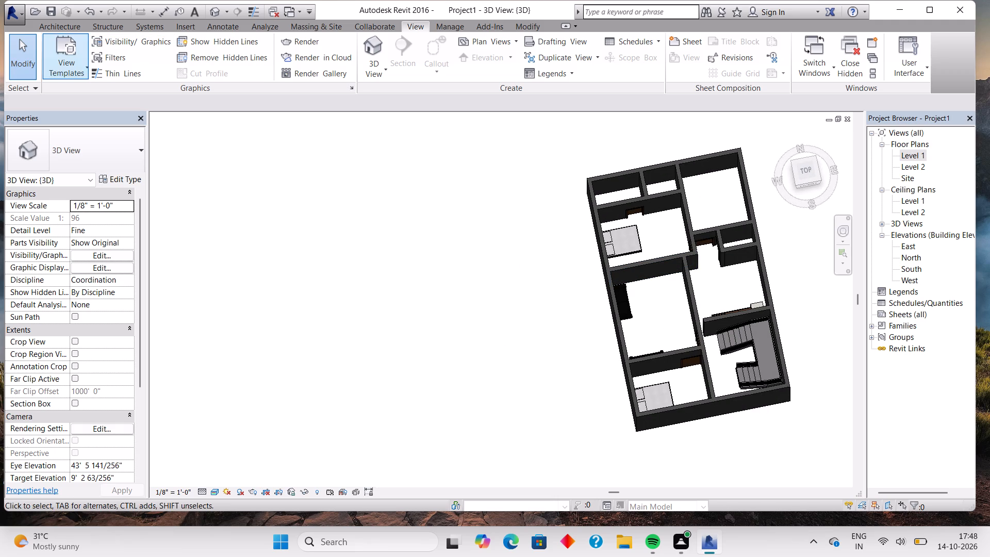
# In the Level 1 plan, delete the wall between KITCHEN and PORCH and the long wall separating the HALL from the KITCHEN.
pyautogui.click(80, 21)
pyautogui.click(76, 25)
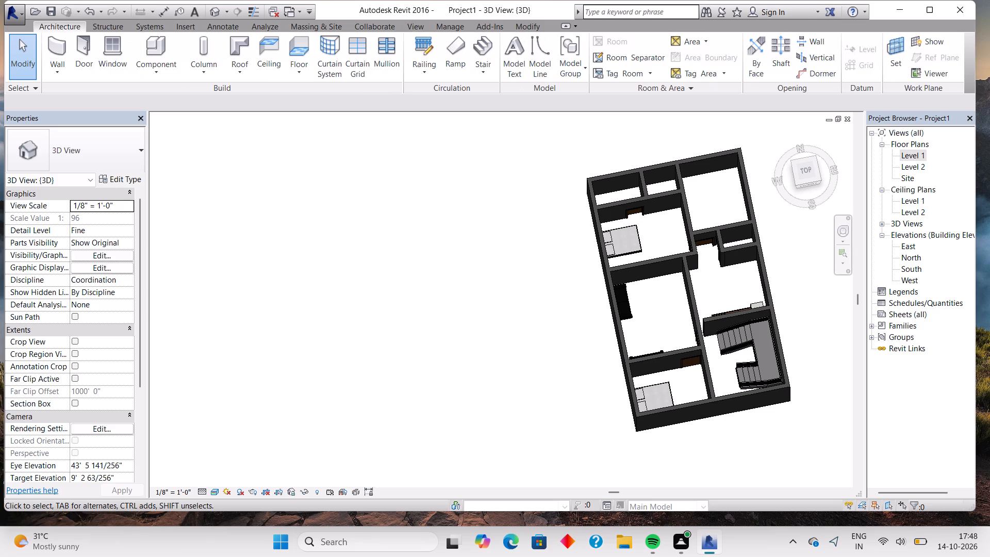
pyautogui.doubleClick(918, 158)
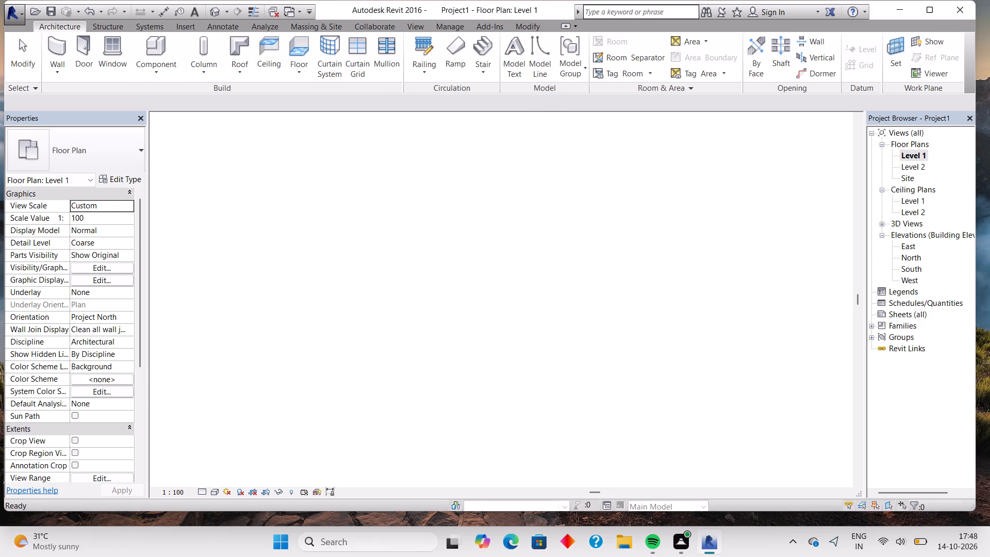
pyautogui.moveTo(681, 248); pyautogui.dragTo(687, 287, button='middle')
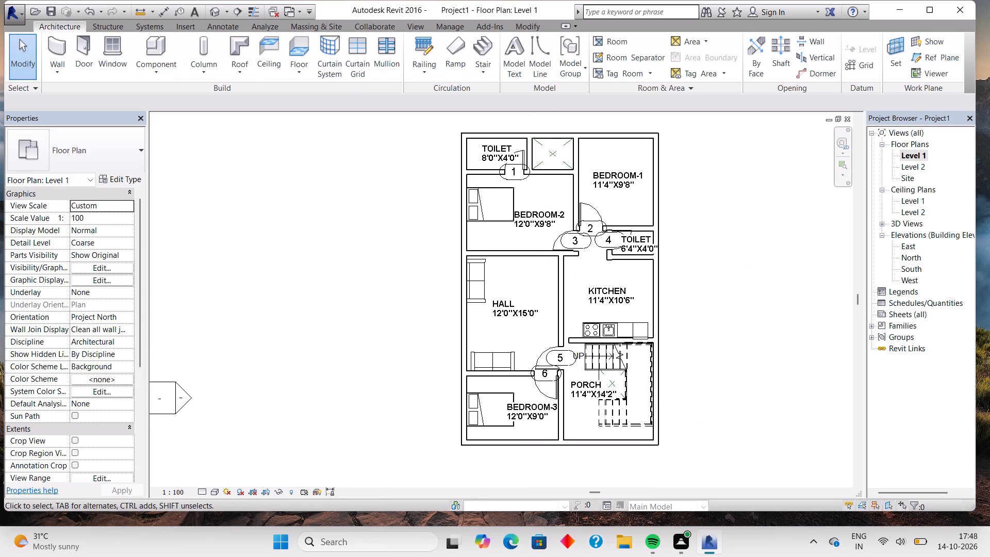
pyautogui.scroll(5, 629, 339)
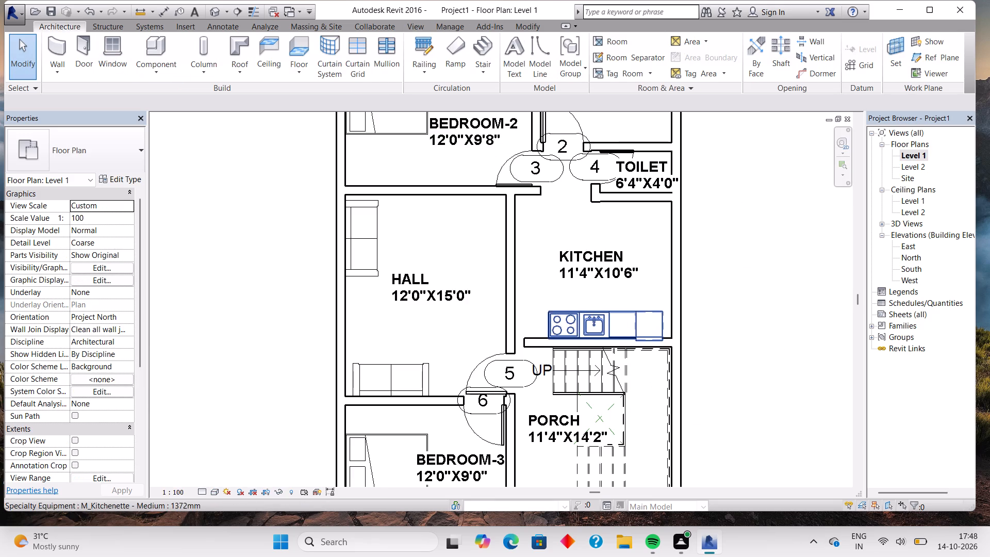
pyautogui.click(529, 347)
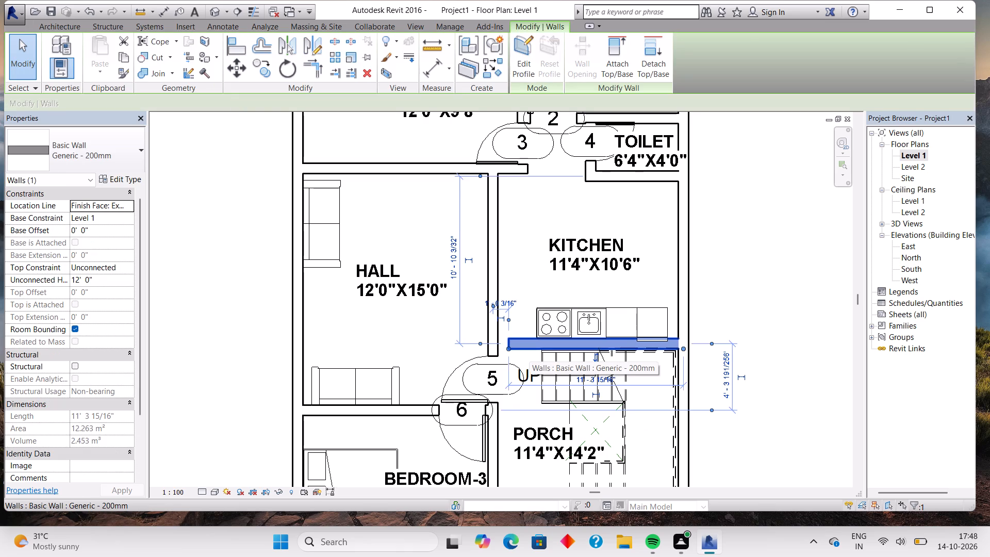
pyautogui.press('Delete')
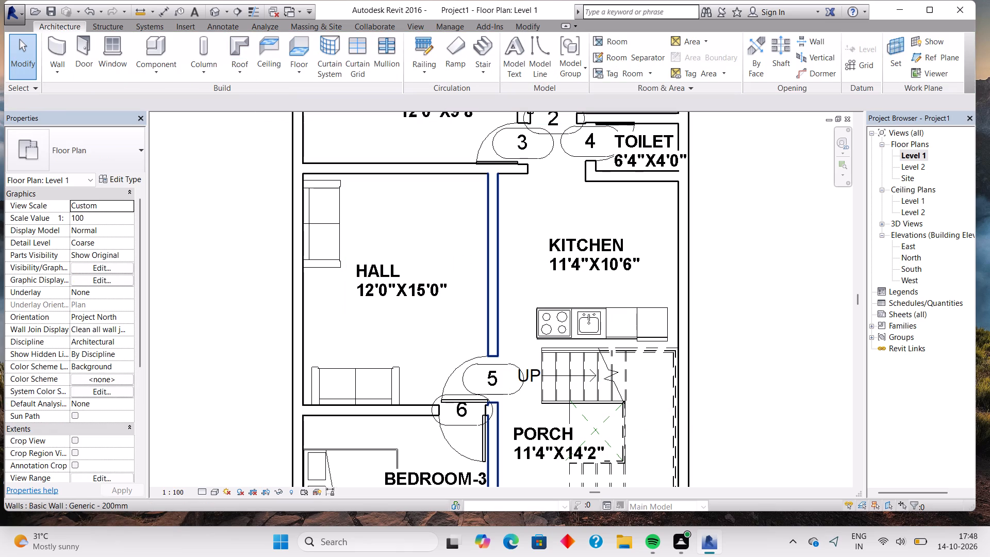
pyautogui.click(500, 276)
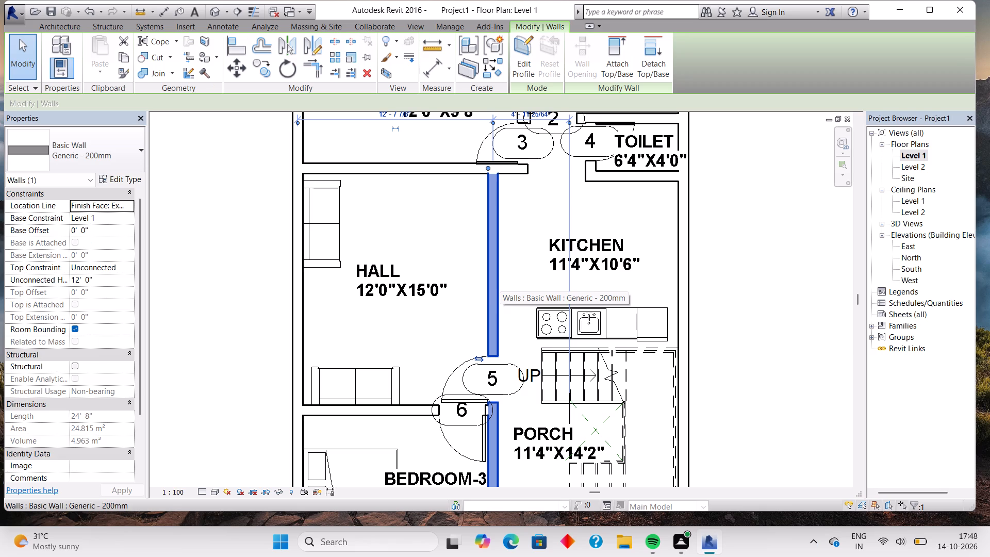
pyautogui.press('Delete')
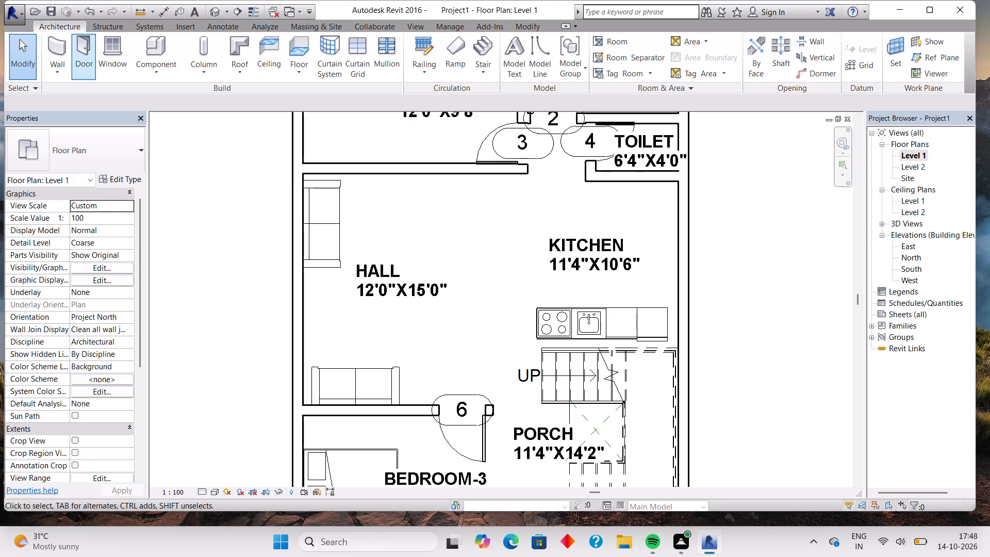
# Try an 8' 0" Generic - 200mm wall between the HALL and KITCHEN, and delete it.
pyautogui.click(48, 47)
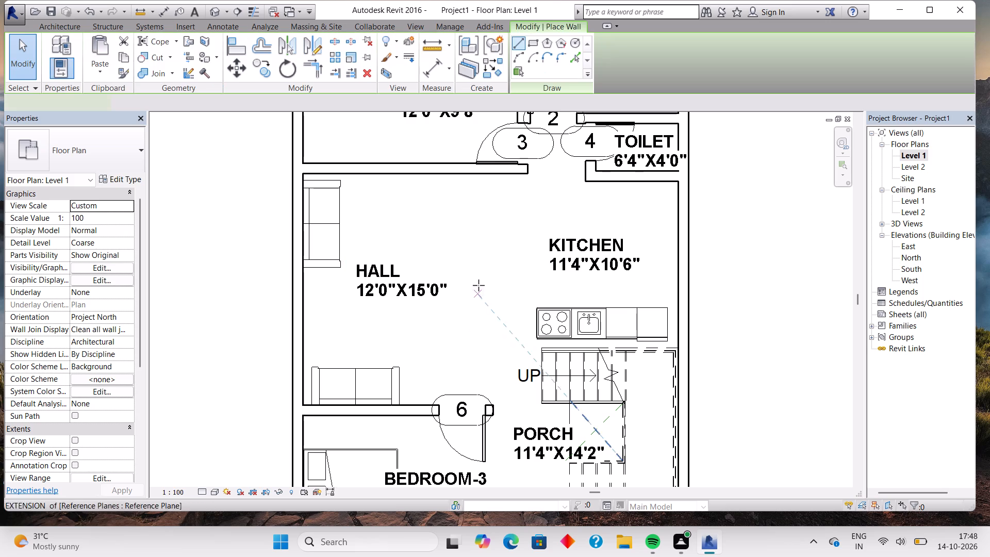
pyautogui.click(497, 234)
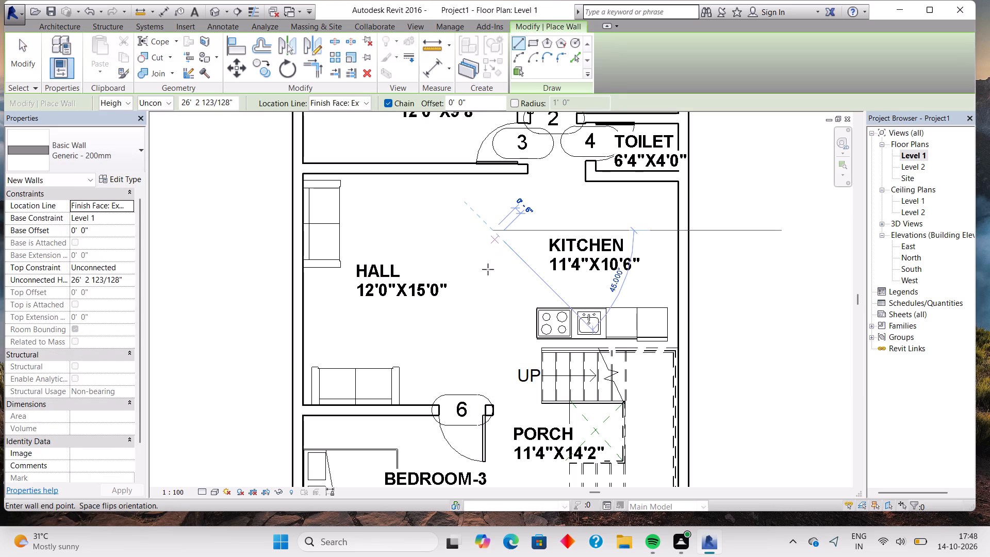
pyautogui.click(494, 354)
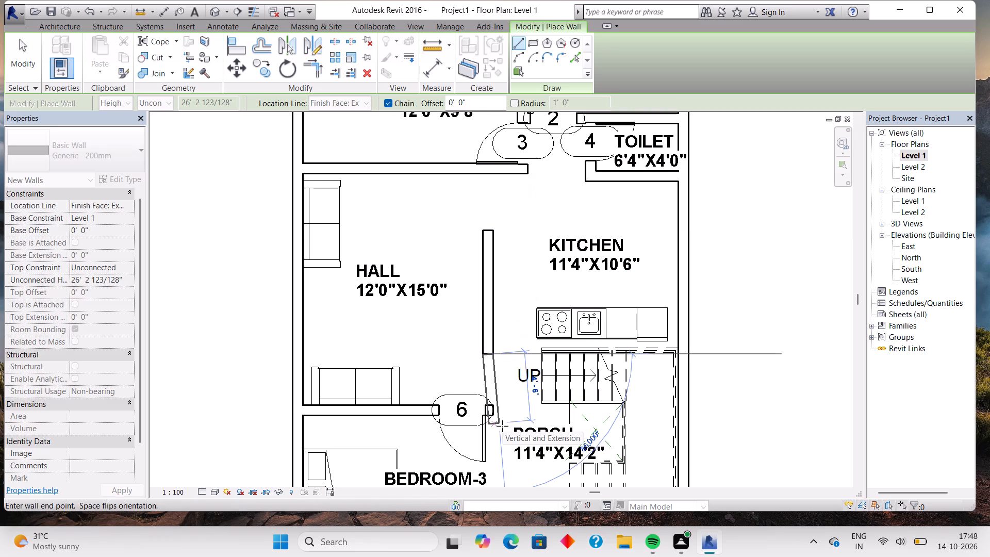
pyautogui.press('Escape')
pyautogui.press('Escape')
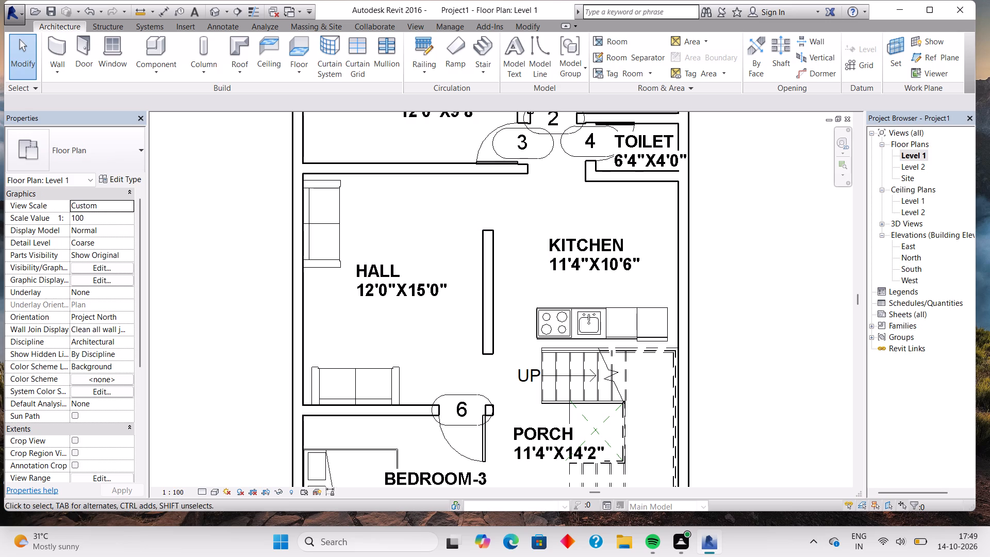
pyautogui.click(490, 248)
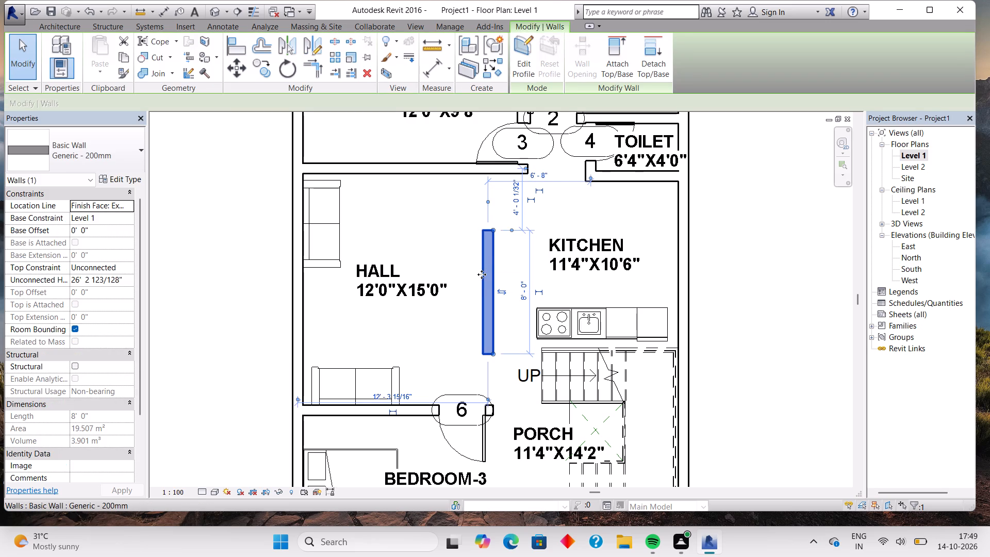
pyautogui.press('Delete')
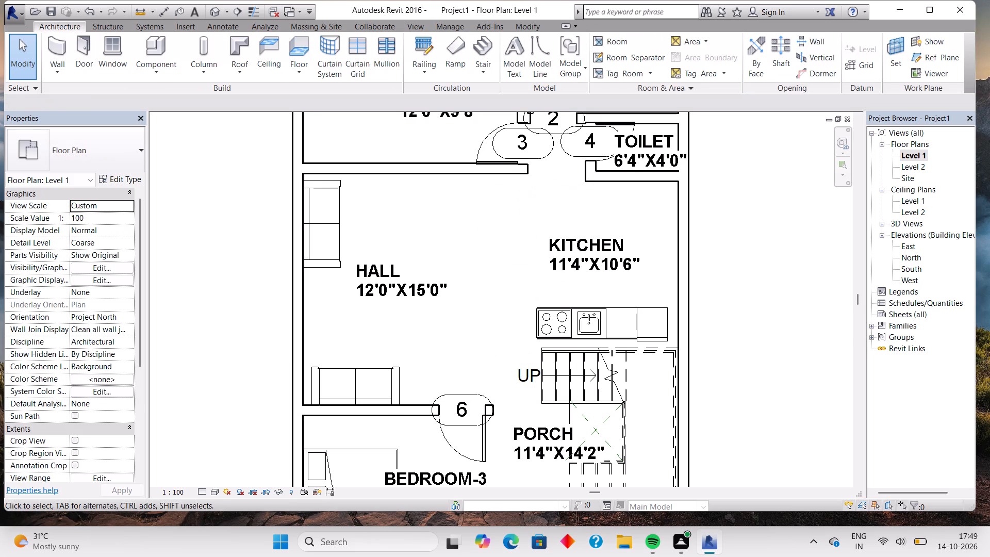
# Draw an 11' 0" Generic - 200mm wall between the HALL and KITCHEN, ending at the BEDROOM-3 wall beside door 6.
pyautogui.click(64, 40)
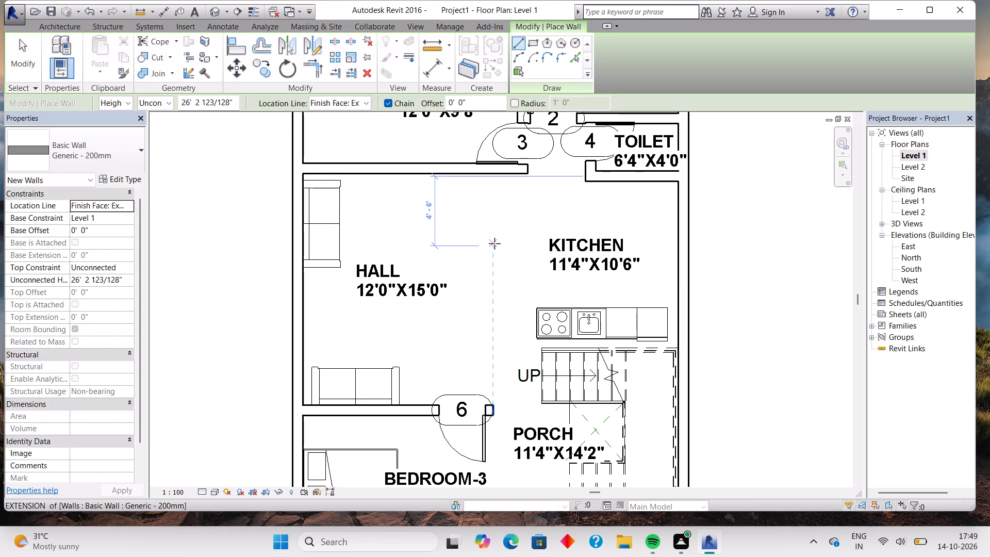
pyautogui.click(495, 241)
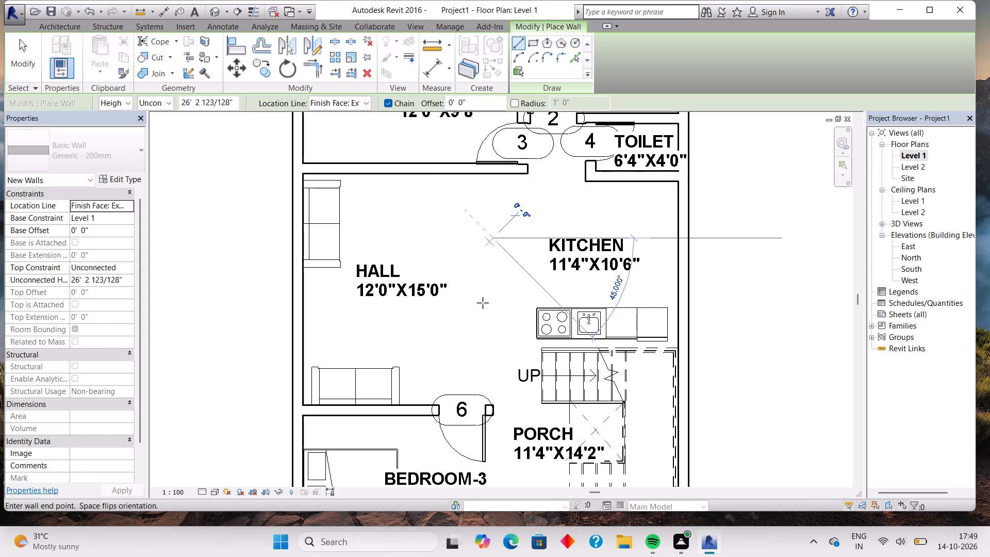
pyautogui.click(487, 408)
pyautogui.press('Escape')
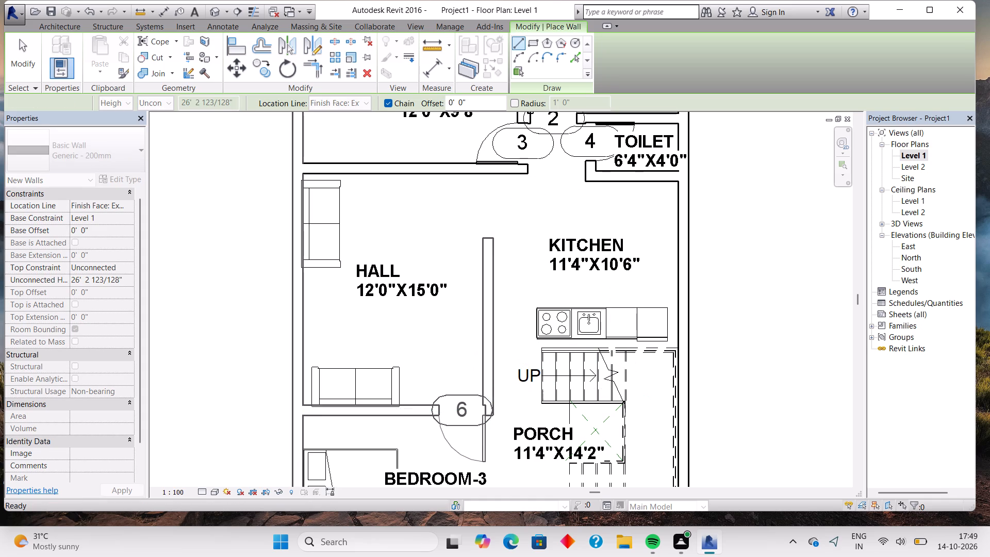
pyautogui.scroll(-1, 510, 395)
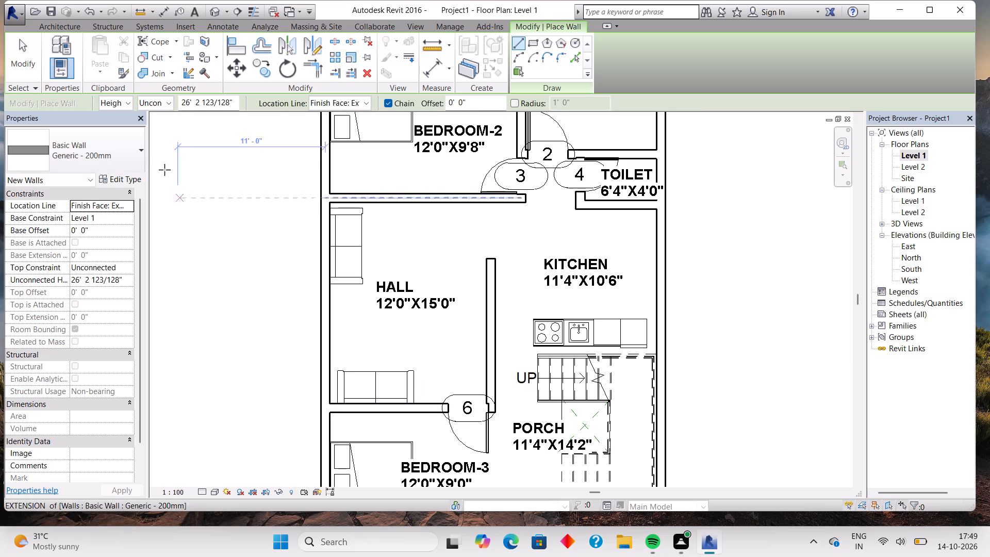
# Draw a model line about 12' 0" long between KITCHEN and PORCH, from the staircase's outer corner to the new HALL wall.
pyautogui.click(73, 14)
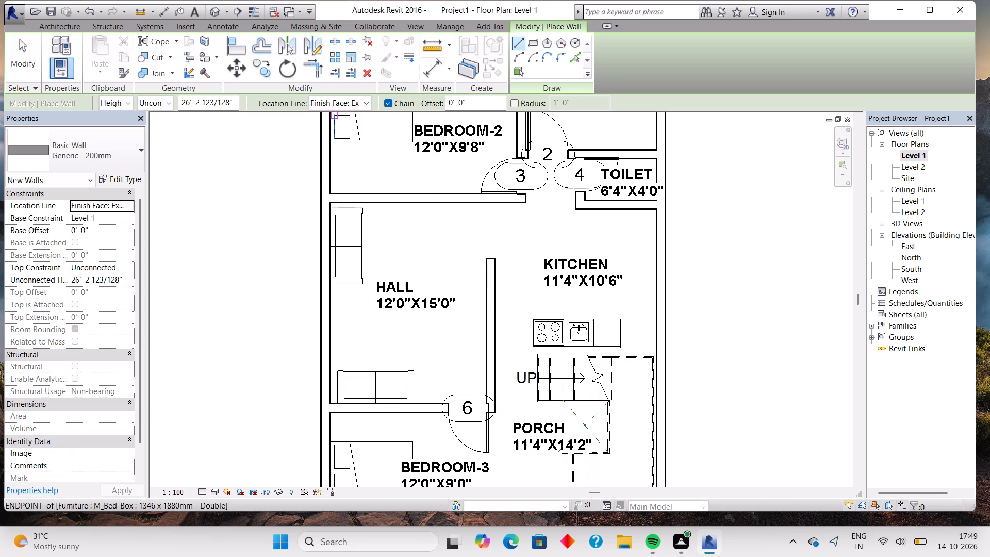
pyautogui.click(70, 26)
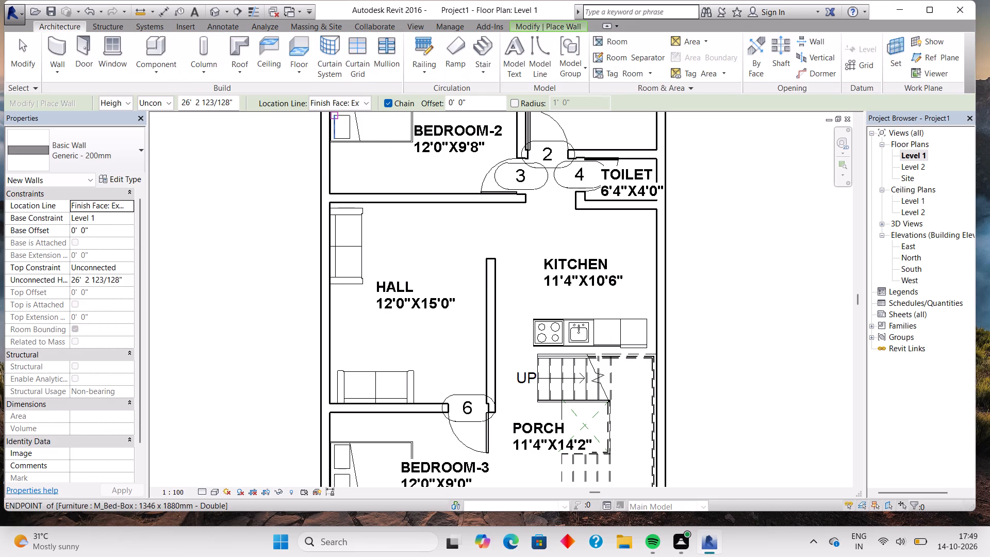
pyautogui.click(533, 48)
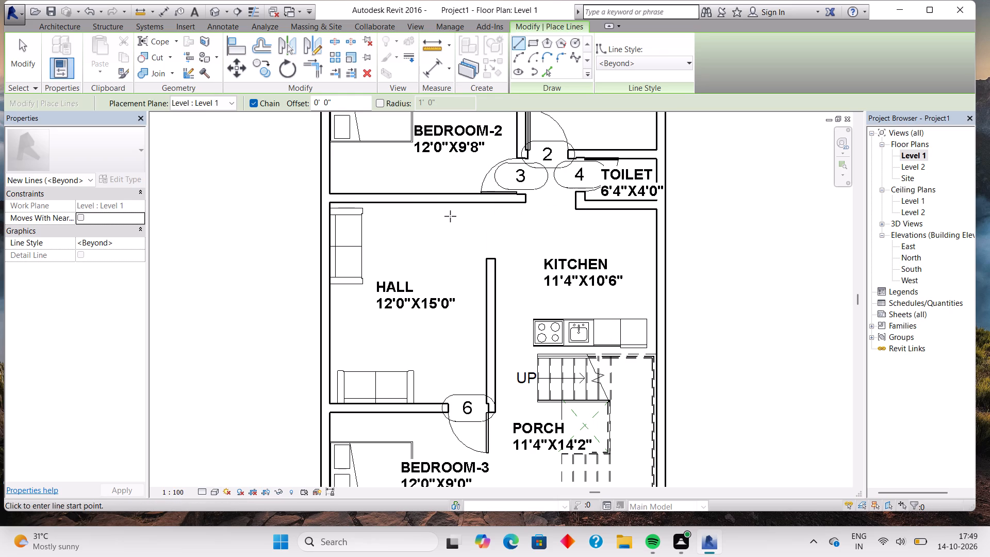
pyautogui.click(443, 230)
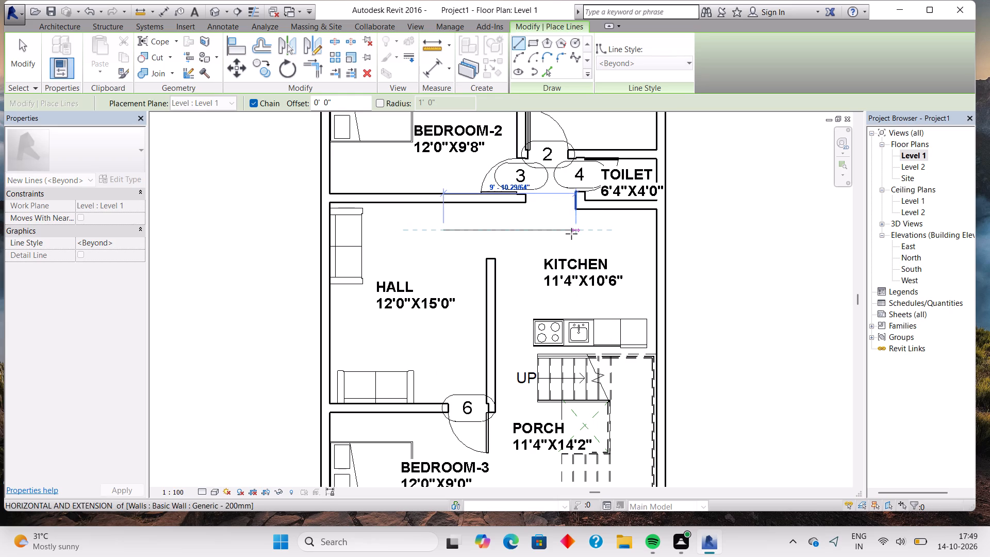
pyautogui.press('Escape')
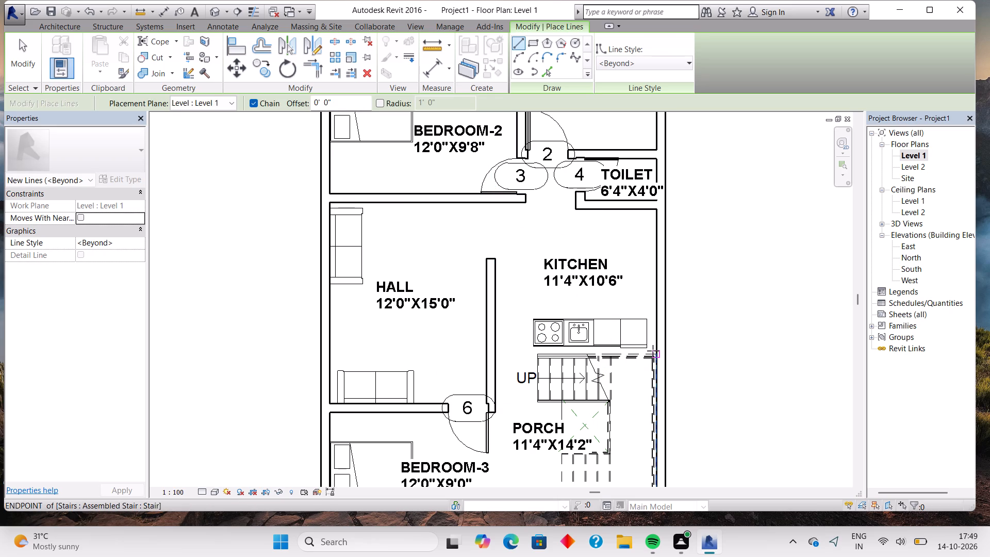
pyautogui.click(653, 351)
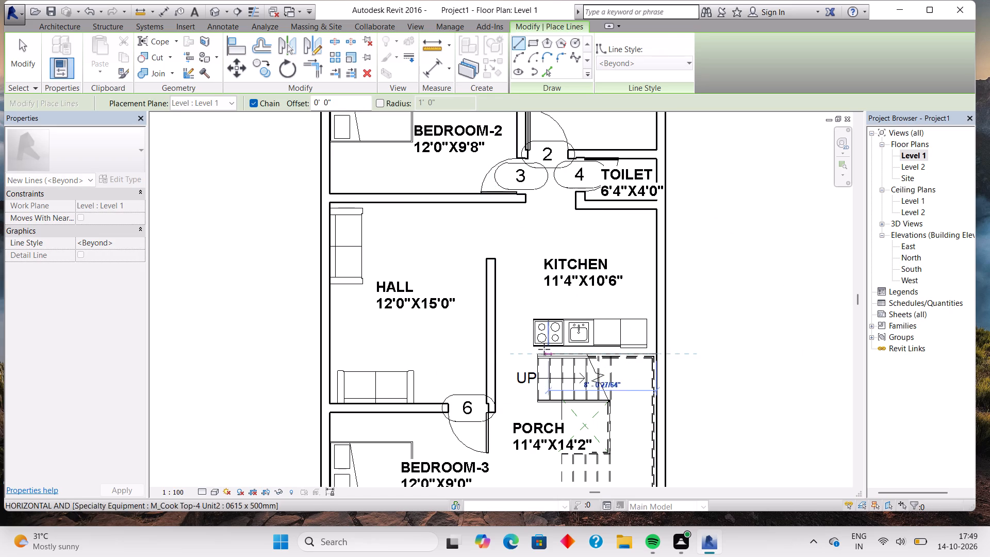
pyautogui.click(496, 350)
pyautogui.press('Escape')
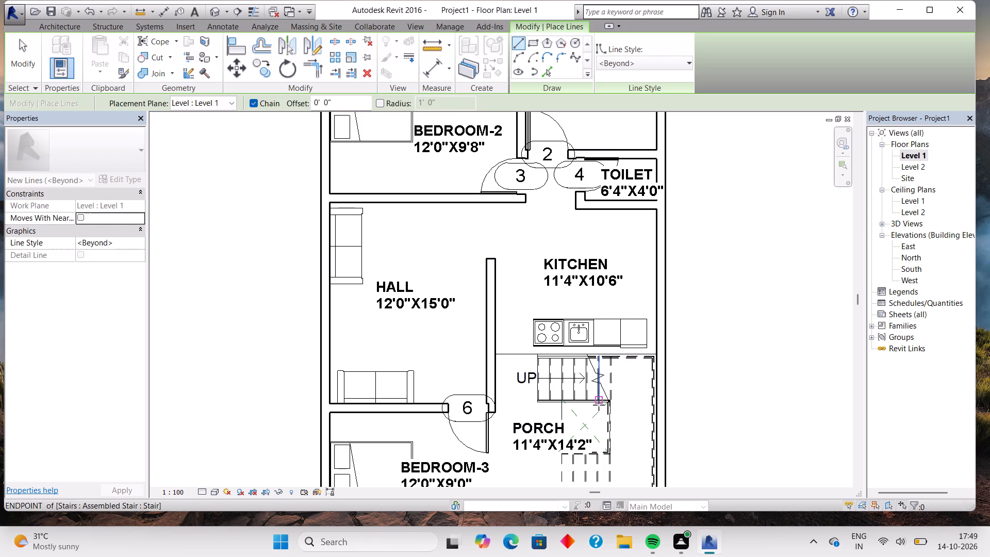
# Place a tagged M_Single-Flush 0915 x 2134mm door at the PORCH end of the new HALL wall, swinging into the HALL.
pyautogui.scroll(-2, 599, 405)
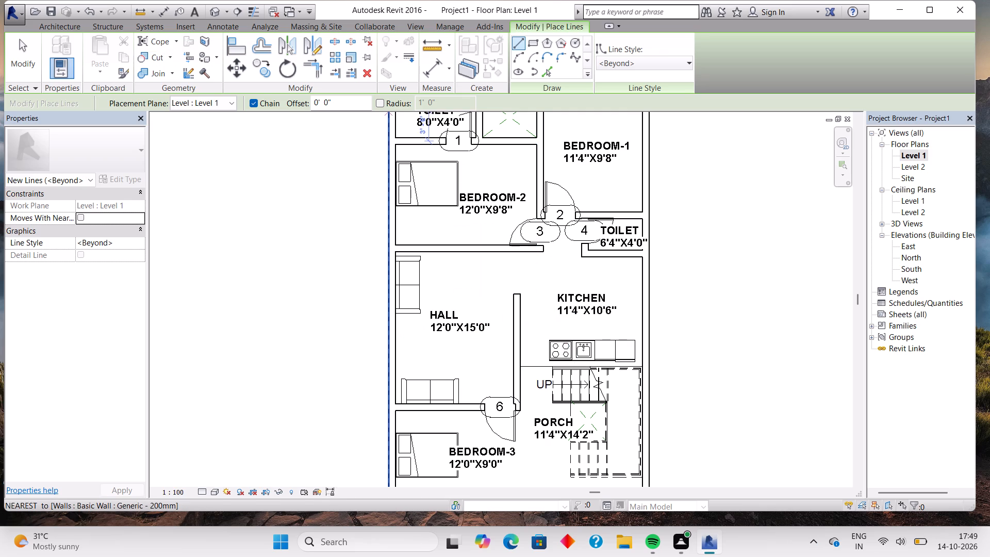
pyautogui.click(59, 24)
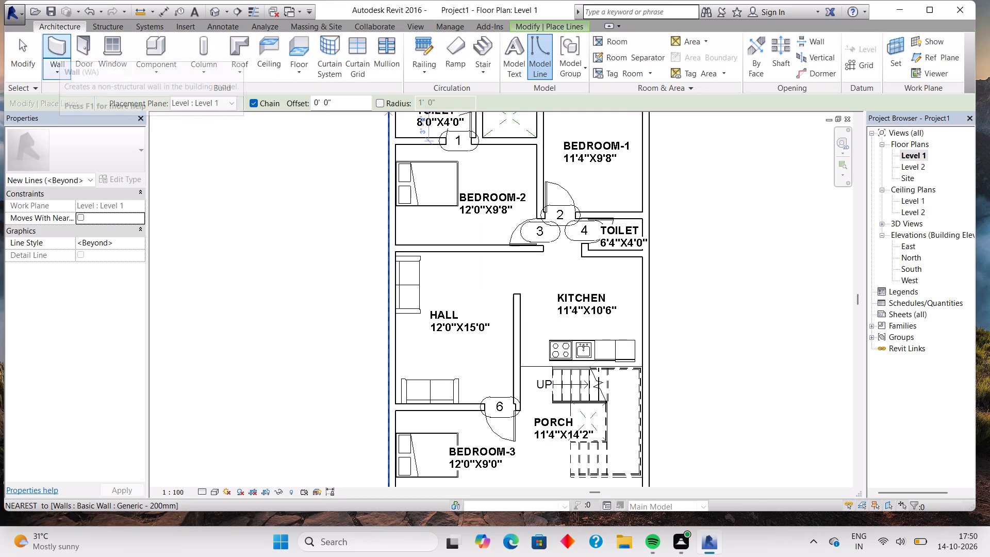
pyautogui.click(84, 49)
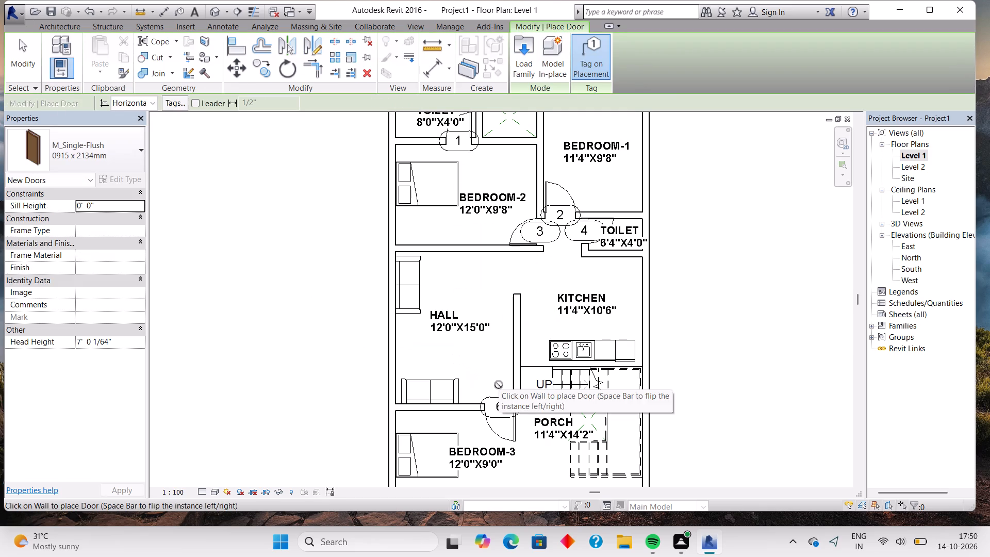
pyautogui.press('space')
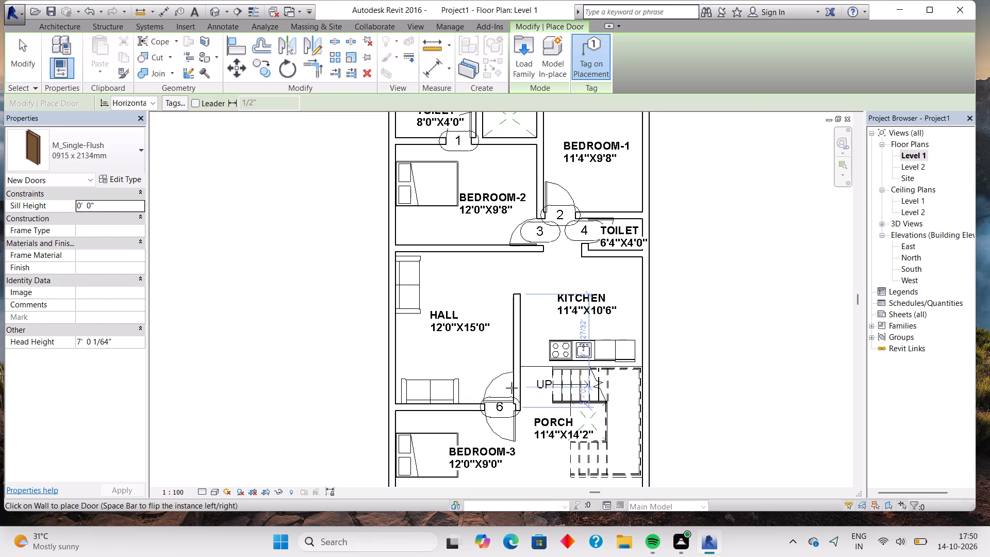
pyautogui.click(511, 388)
pyautogui.press('Escape')
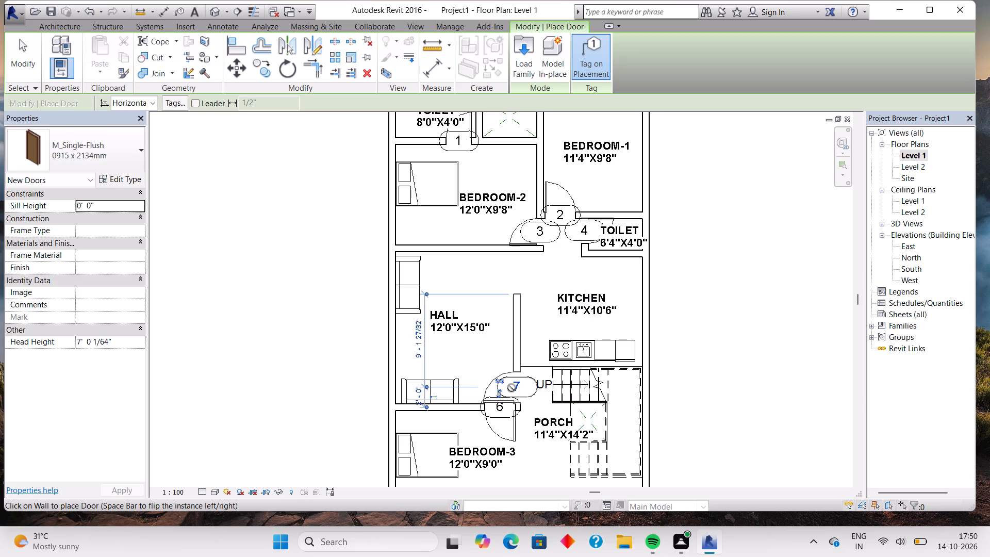
# Draw a vertical Generic - 200mm wall about 8' 7" long between BEDROOM-3 and PORCH, from beside door 6 to the bottom exterior wall.
pyautogui.scroll(-2, 620, 330)
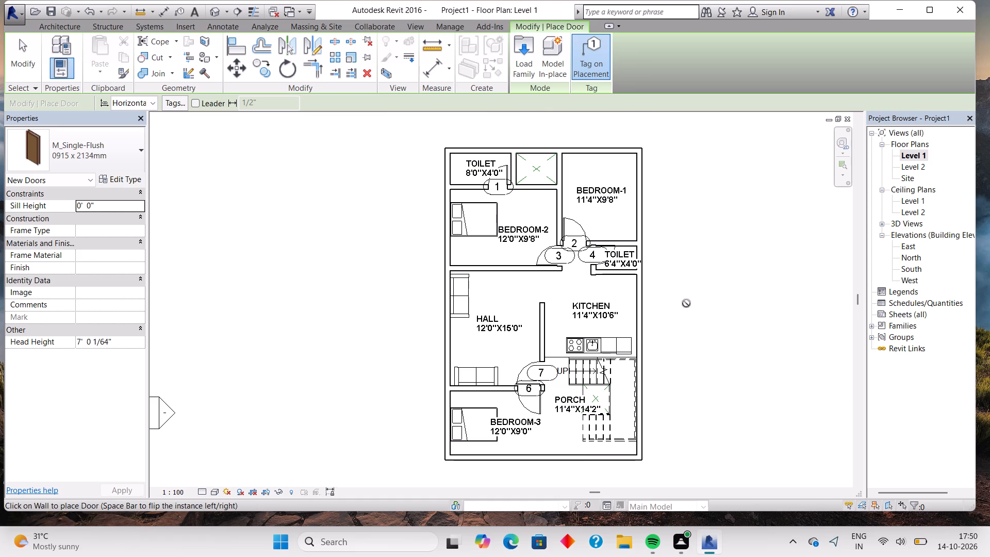
pyautogui.scroll(5, 657, 328)
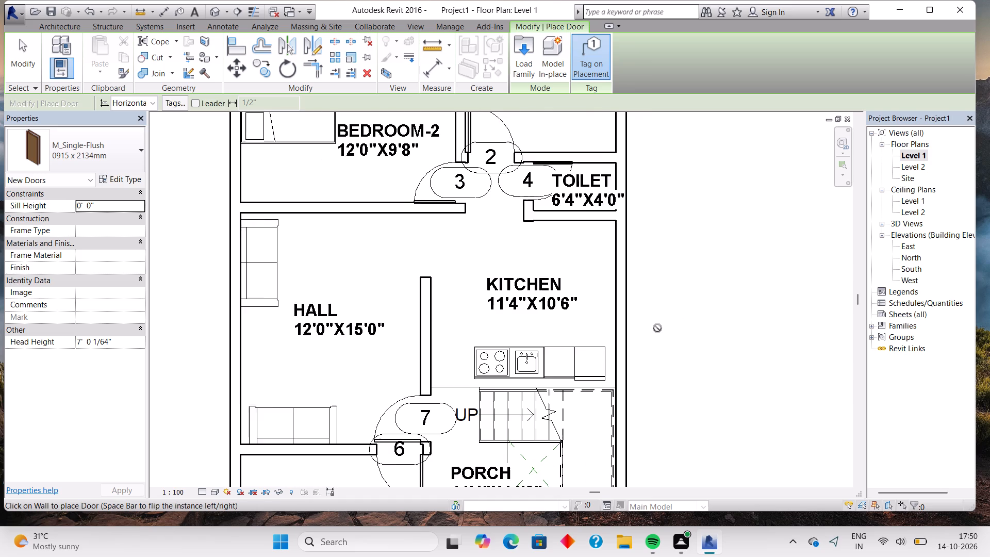
pyautogui.moveTo(674, 414); pyautogui.dragTo(805, 225, button='middle')
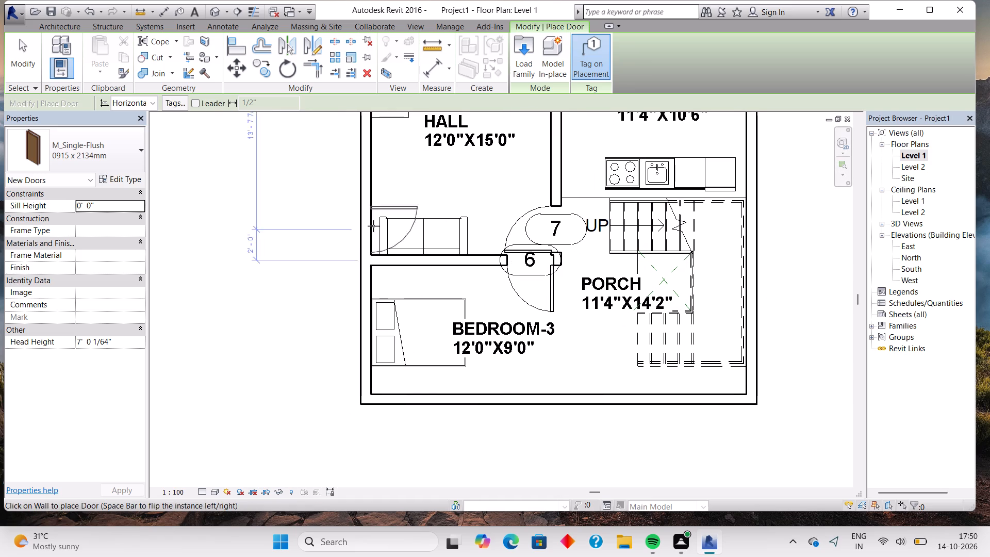
pyautogui.click(69, 29)
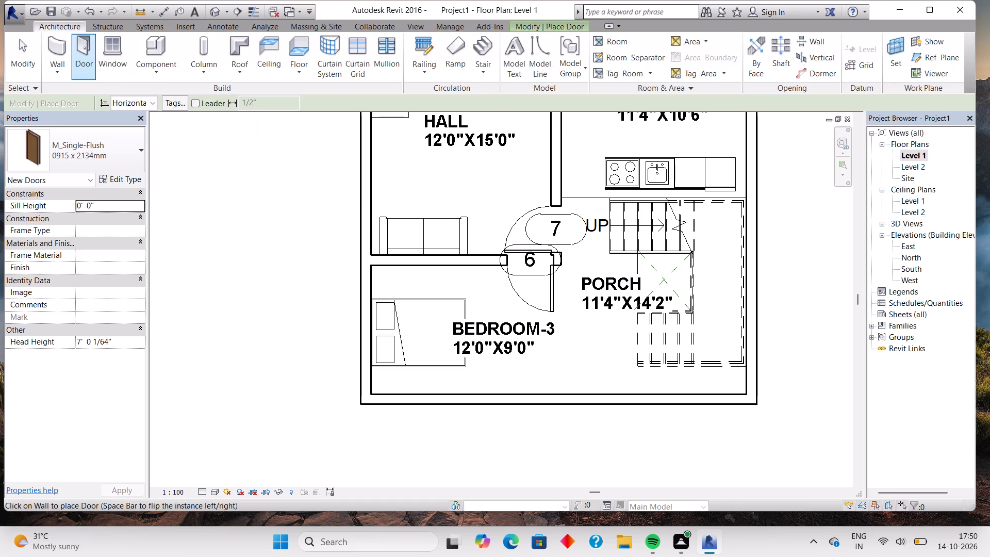
pyautogui.click(61, 44)
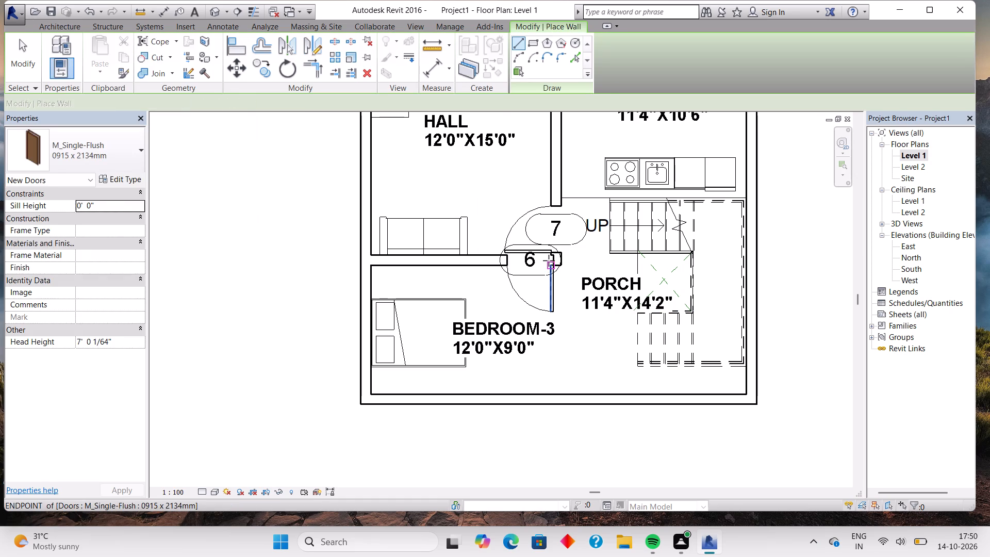
pyautogui.click(550, 261)
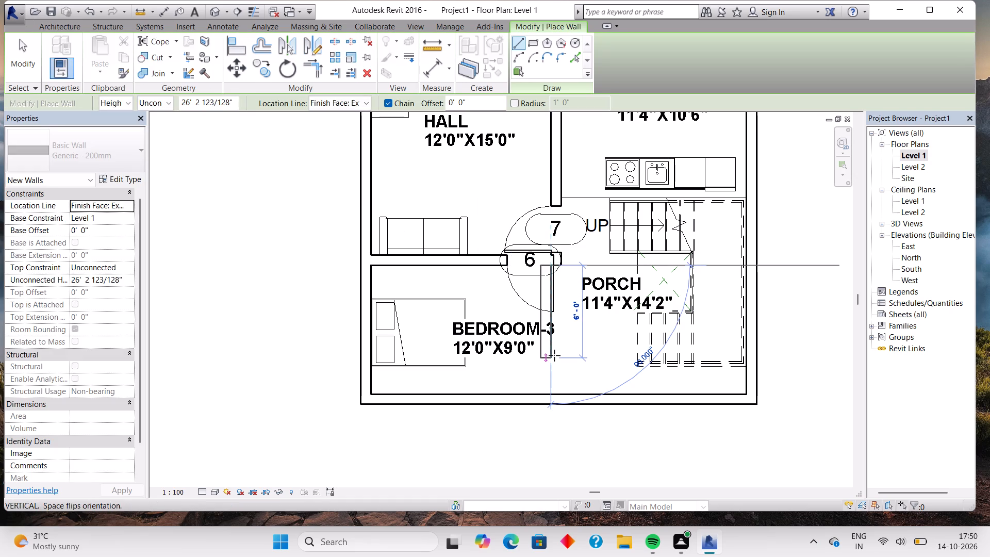
pyautogui.press('space')
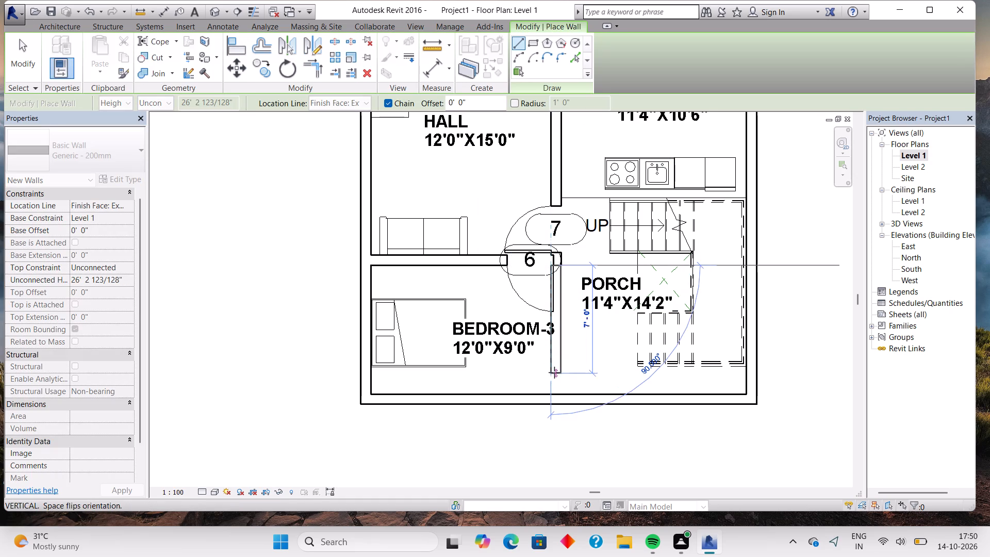
pyautogui.click(554, 387)
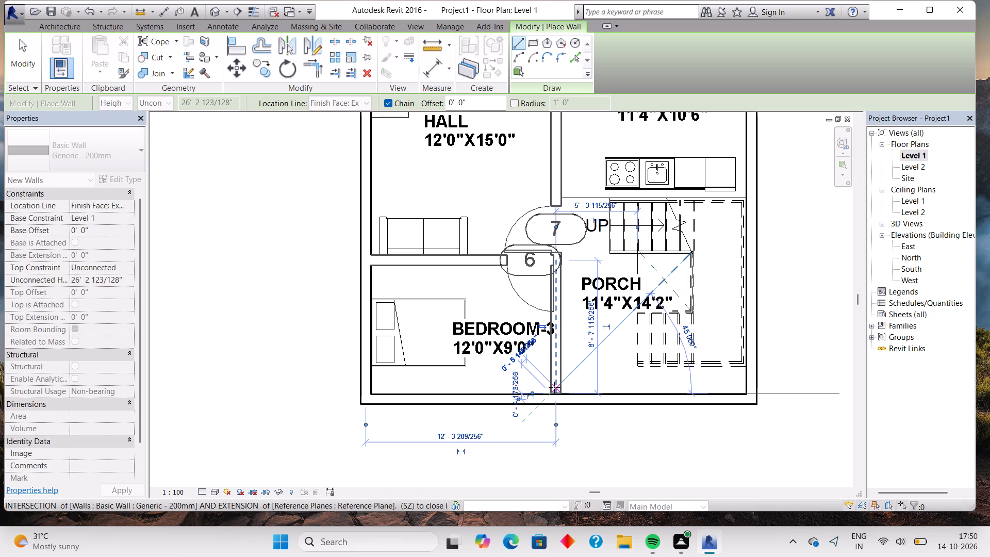
pyautogui.press('Escape')
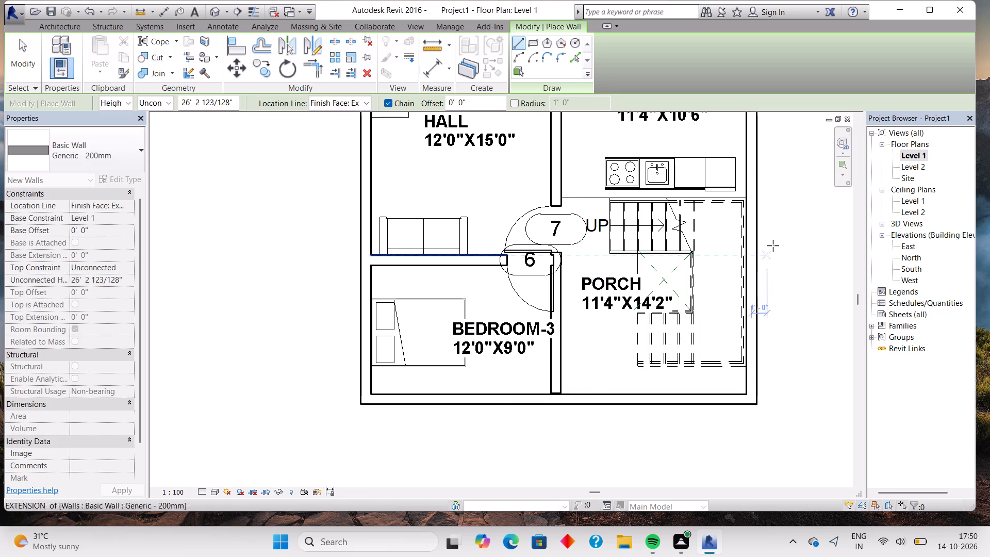
# Set the unconnected height for new Generic - 200mm walls to 12' 0" and leave the Wall command.
pyautogui.scroll(-1, 773, 245)
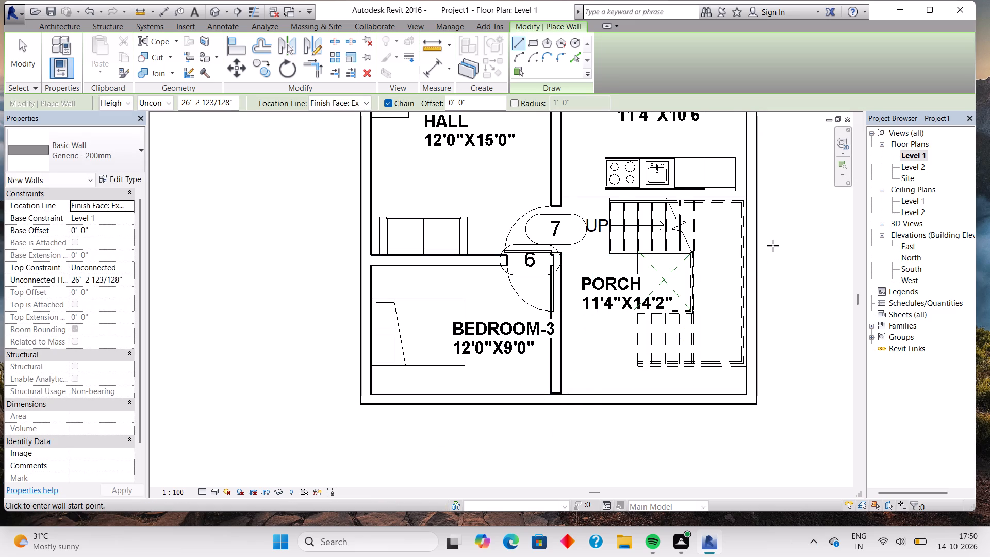
pyautogui.click(123, 280)
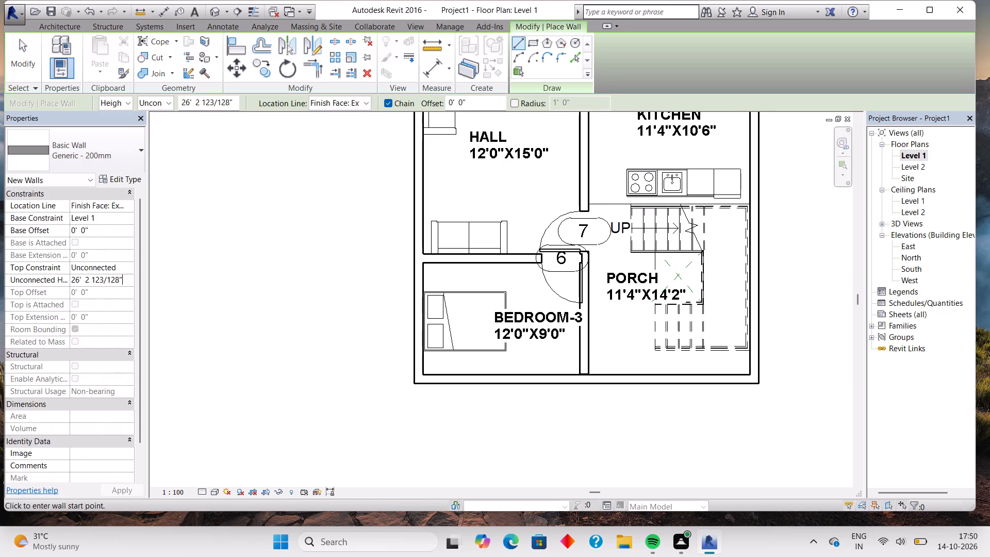
pyautogui.press('BackSpace')
pyautogui.press('BackSpace')
pyautogui.press('BackSpace')
pyautogui.press('BackSpace')
pyautogui.press('BackSpace')
pyautogui.press('BackSpace')
pyautogui.press('BackSpace')
pyautogui.press('BackSpace')
pyautogui.press('BackSpace')
pyautogui.press('BackSpace')
pyautogui.press('BackSpace')
pyautogui.press('BackSpace')
pyautogui.press('BackSpace')
pyautogui.press('BackSpace')
pyautogui.press('BackSpace')
pyautogui.press('BackSpace')
pyautogui.press('BackSpace')
pyautogui.press('BackSpace')
pyautogui.press('BackSpace')
pyautogui.press('BackSpace')
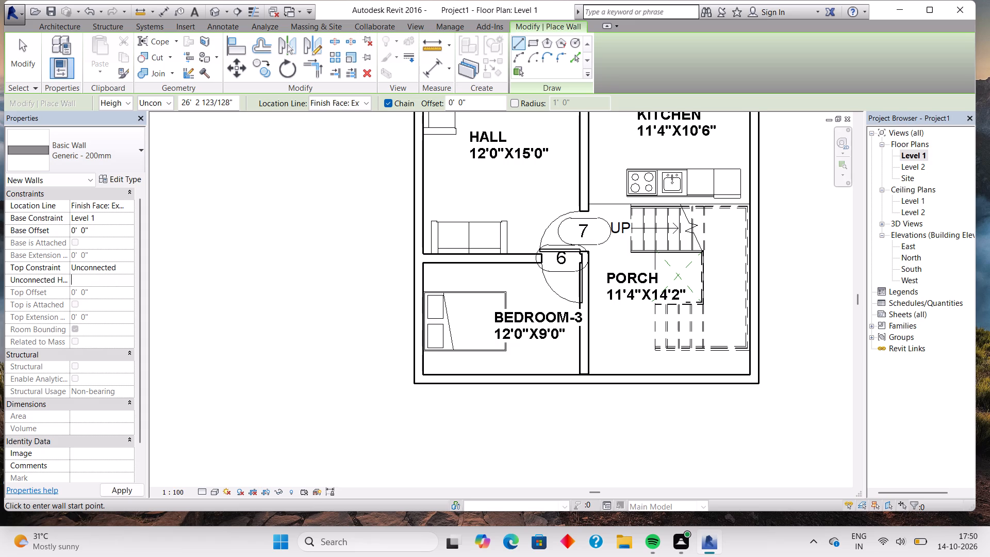
pyautogui.write('12')
pyautogui.press('Return')
pyautogui.press('Return')
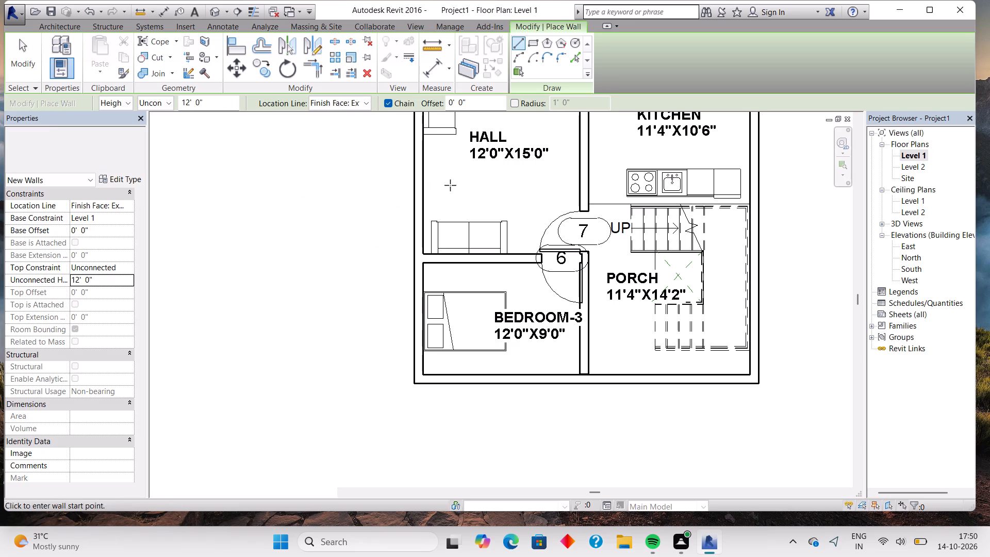
pyautogui.press('Escape')
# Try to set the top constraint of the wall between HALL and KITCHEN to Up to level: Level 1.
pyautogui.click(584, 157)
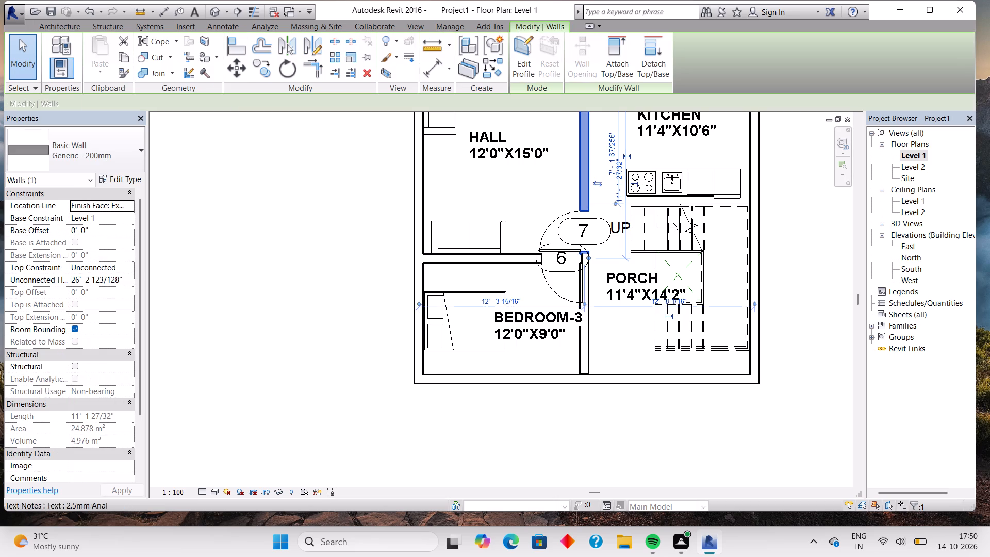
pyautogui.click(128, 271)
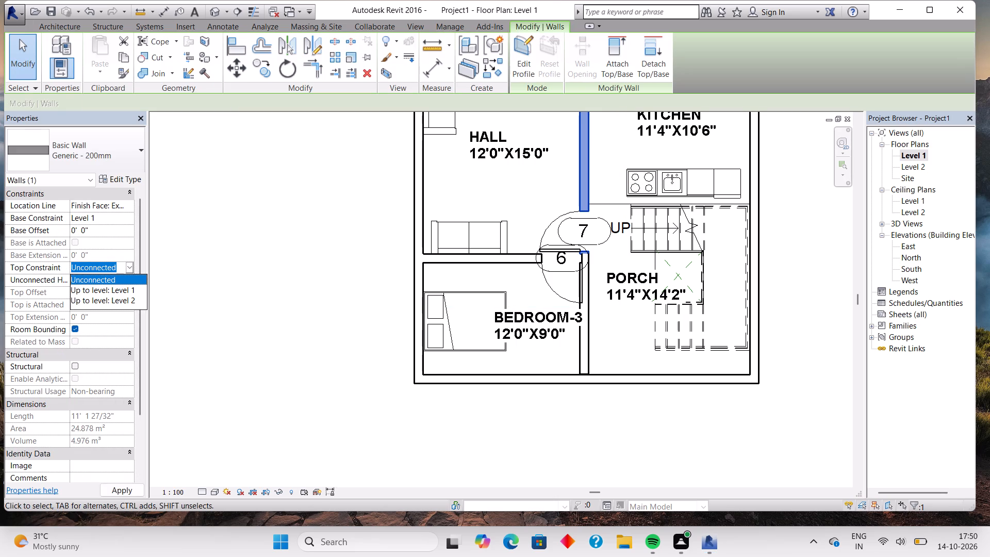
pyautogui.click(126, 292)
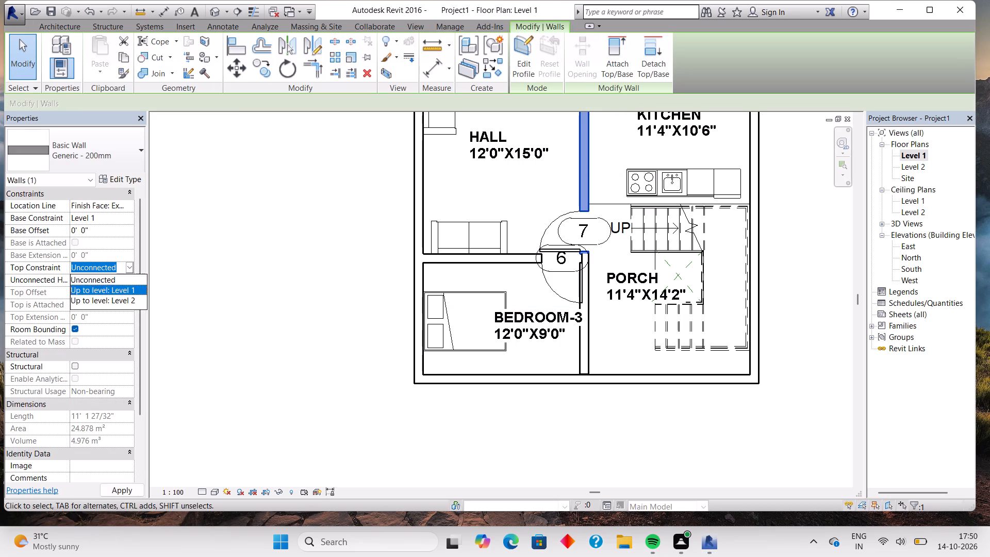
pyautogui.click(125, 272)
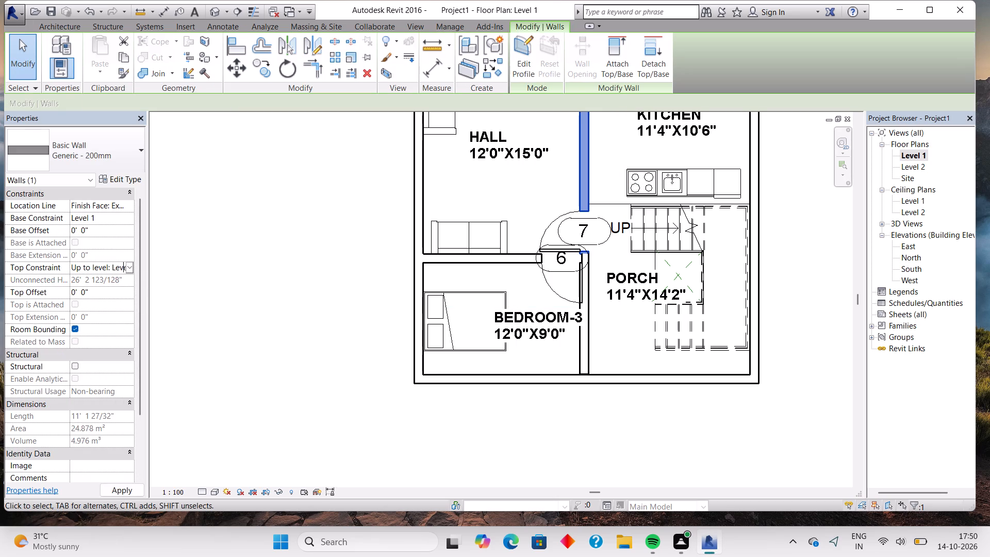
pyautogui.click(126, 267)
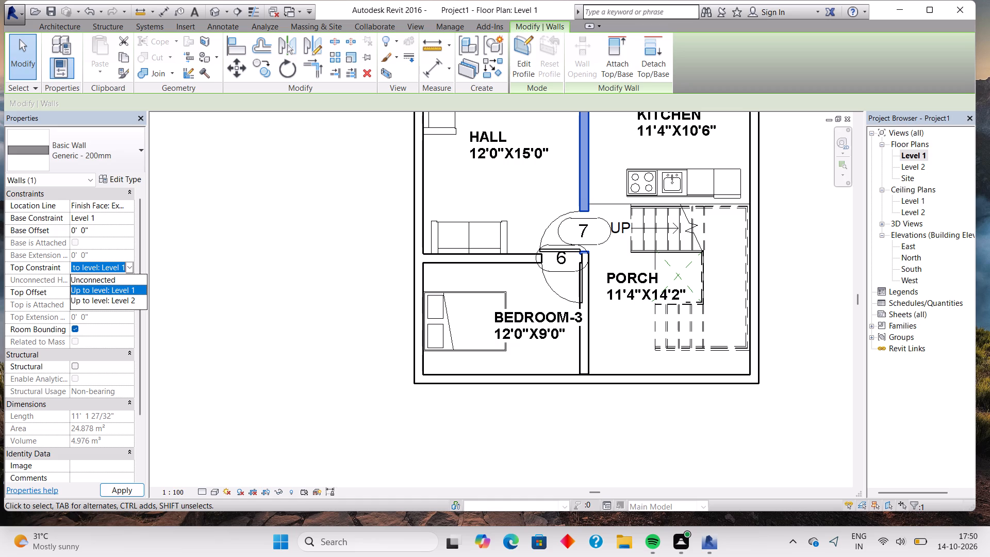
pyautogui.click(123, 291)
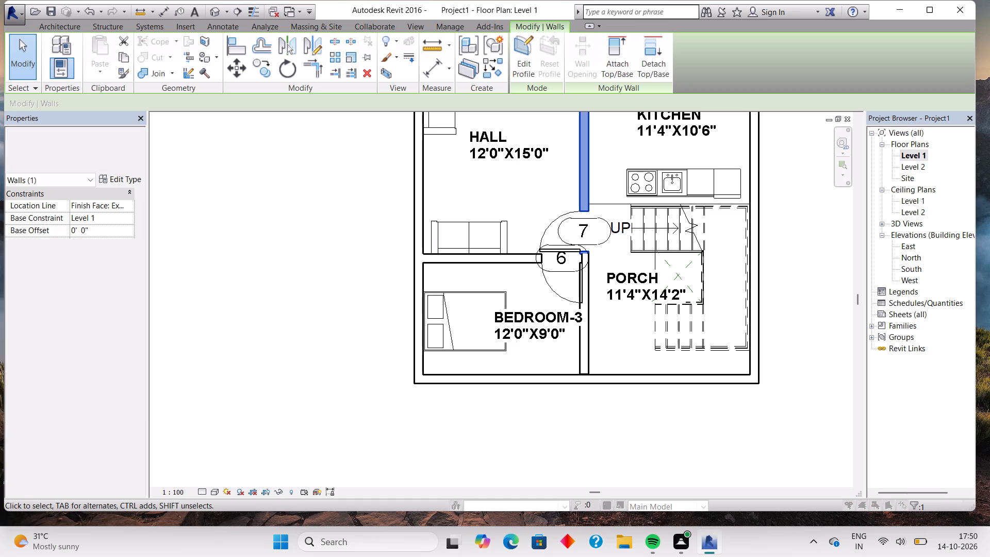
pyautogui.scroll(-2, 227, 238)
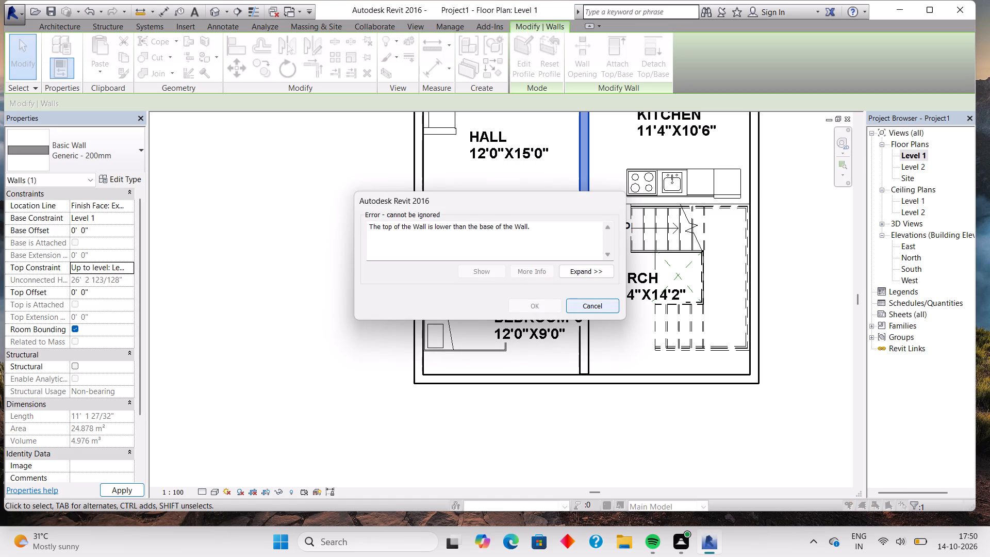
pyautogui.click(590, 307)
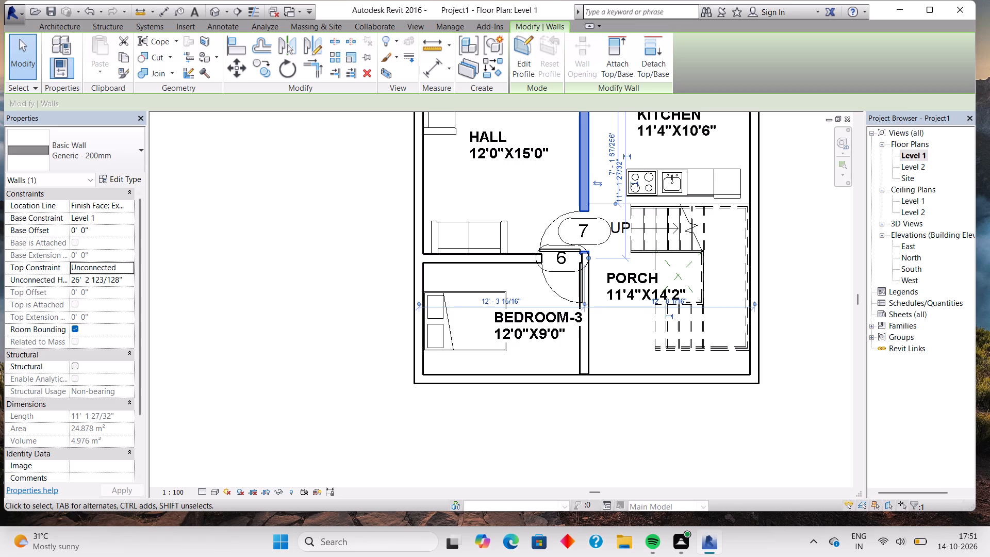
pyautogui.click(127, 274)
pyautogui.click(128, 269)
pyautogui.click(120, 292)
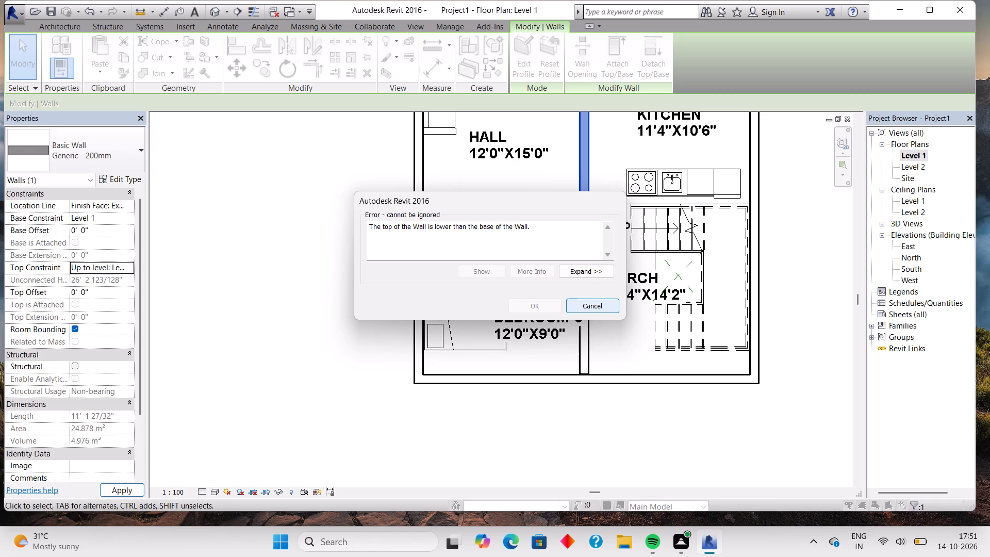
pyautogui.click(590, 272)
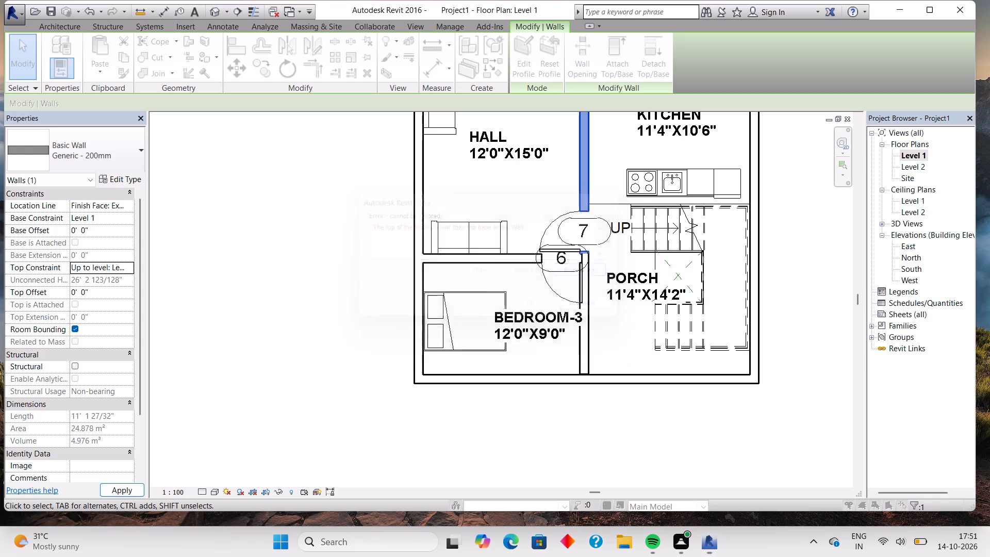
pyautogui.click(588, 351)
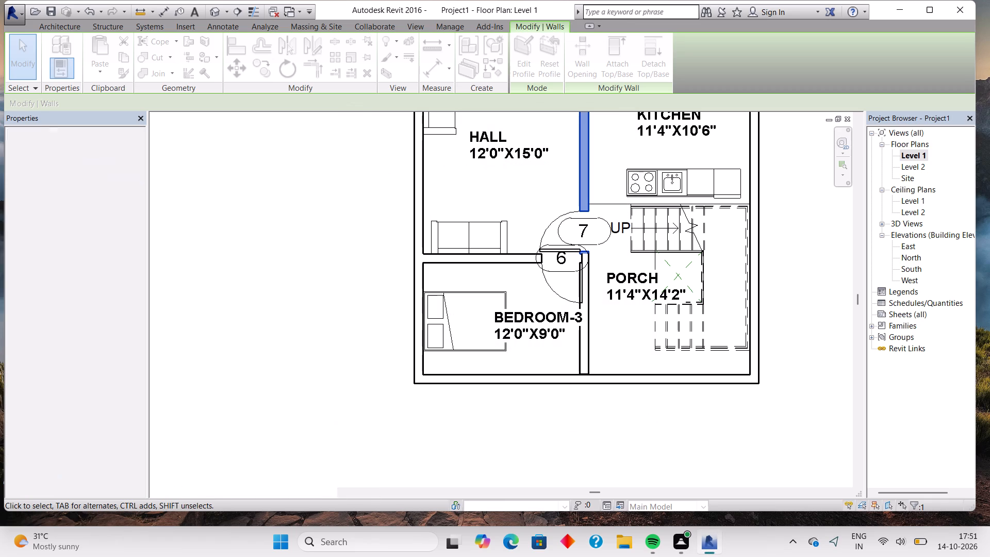
# Open the 3D view and orbit the model to expose the new walls beside the HALL and PORCH.
pyautogui.click(421, 25)
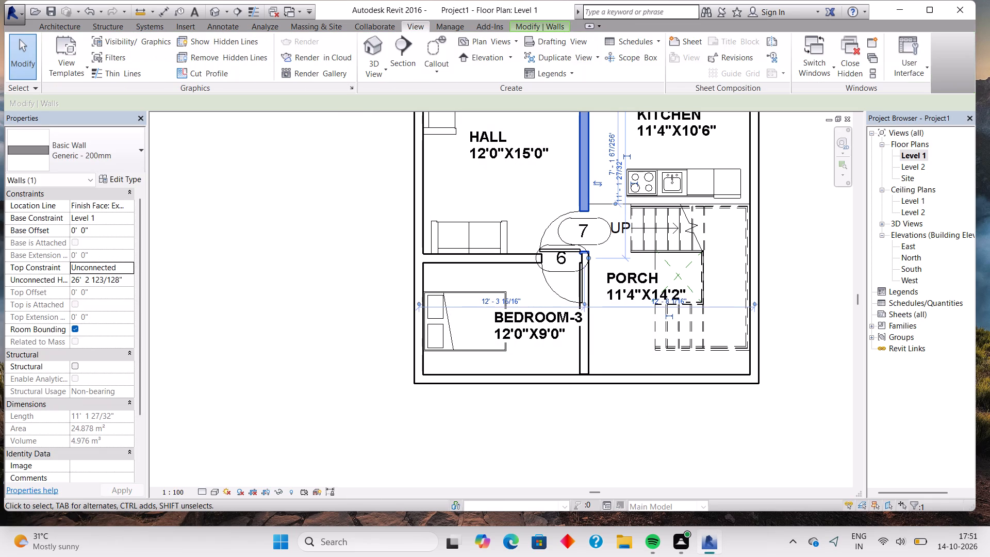
pyautogui.click(383, 48)
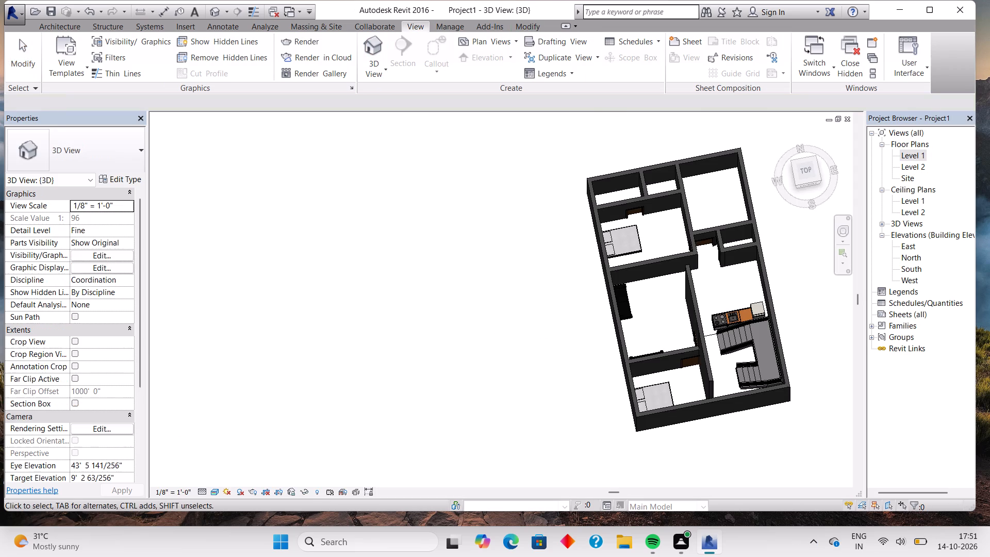
pyautogui.moveTo(544, 388); pyautogui.dragTo(498, 292, button='middle')
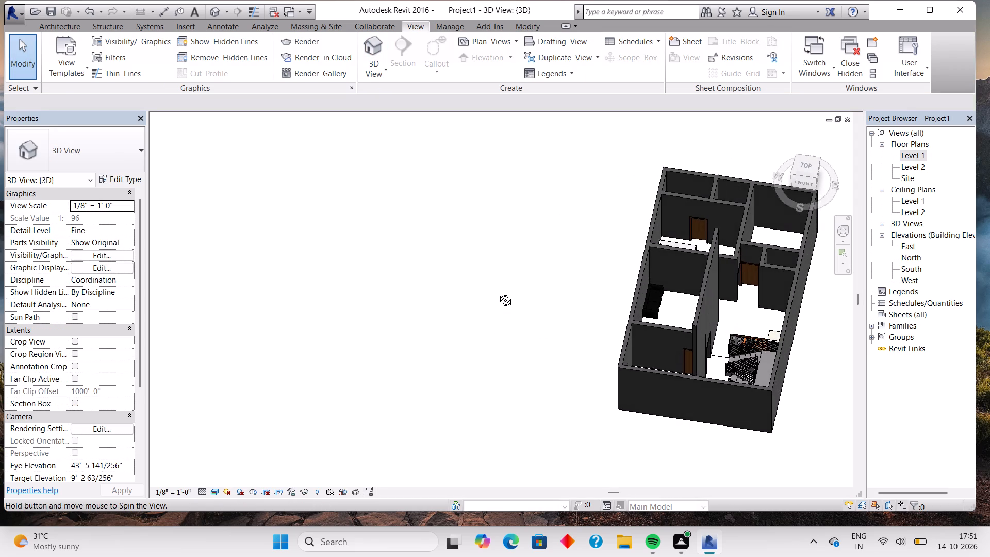
pyautogui.moveTo(498, 292); pyautogui.dragTo(393, 270, button='middle')
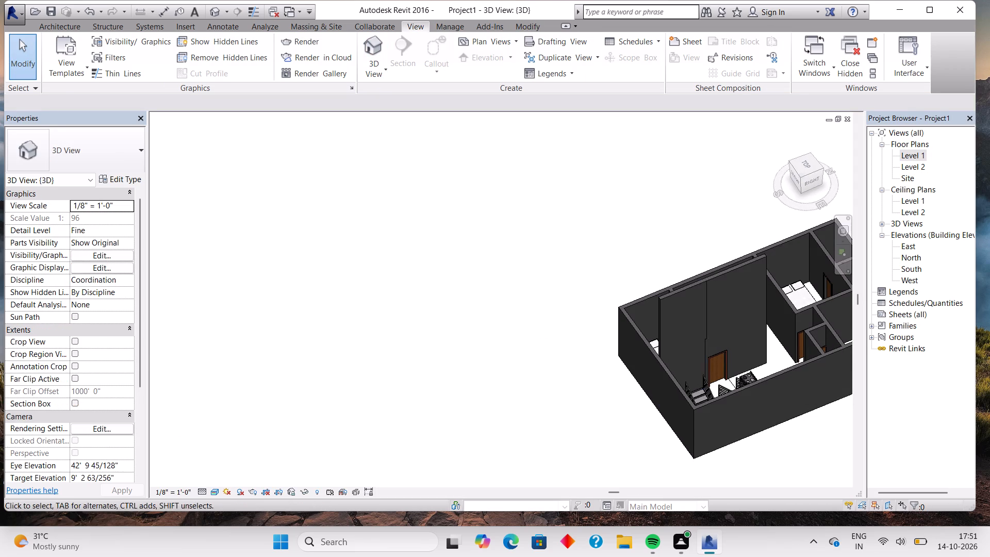
# Set the unconnected height of the Generic - 200mm wall between HALL and KITCHEN to 12' 0".
pyautogui.click(715, 305)
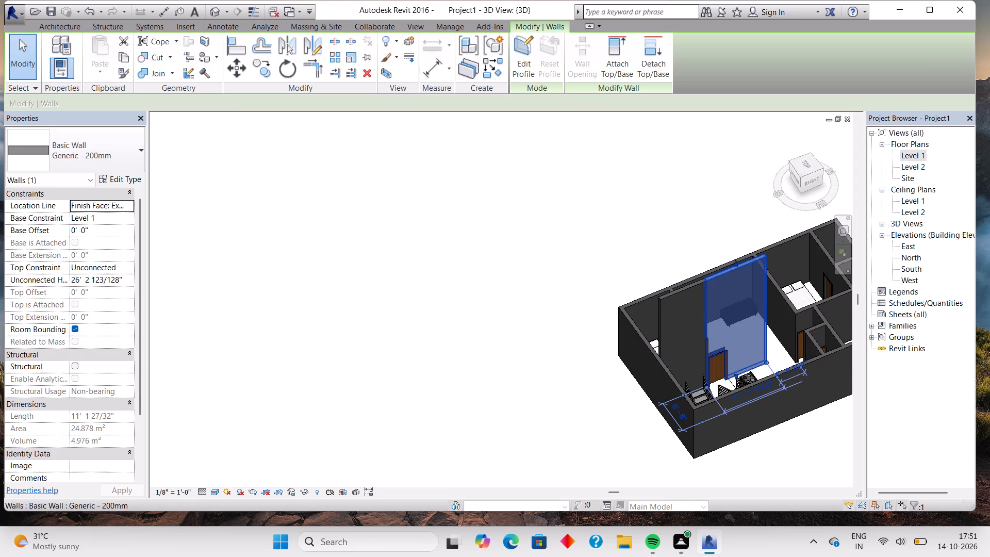
pyautogui.click(121, 280)
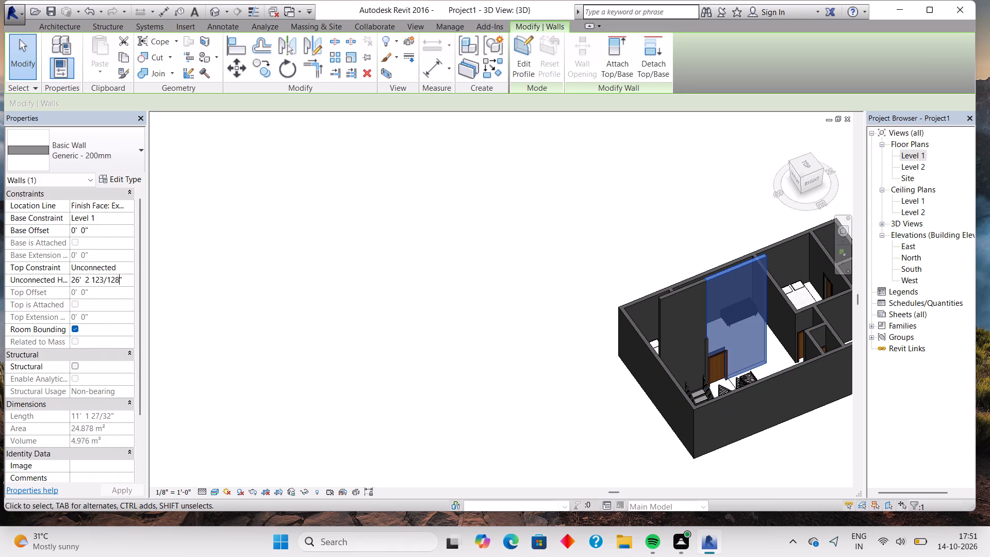
pyautogui.press('BackSpace')
pyautogui.press('BackSpace')
pyautogui.press('BackSpace')
pyautogui.press('BackSpace')
pyautogui.press('BackSpace')
pyautogui.press('BackSpace')
pyautogui.press('BackSpace')
pyautogui.press('BackSpace')
pyautogui.press('BackSpace')
pyautogui.press('BackSpace')
pyautogui.press('BackSpace')
pyautogui.press('BackSpace')
pyautogui.press('BackSpace')
pyautogui.press('BackSpace')
pyautogui.press('BackSpace')
pyautogui.press('BackSpace')
pyautogui.press('BackSpace')
pyautogui.press('BackSpace')
pyautogui.press('BackSpace')
pyautogui.press('BackSpace')
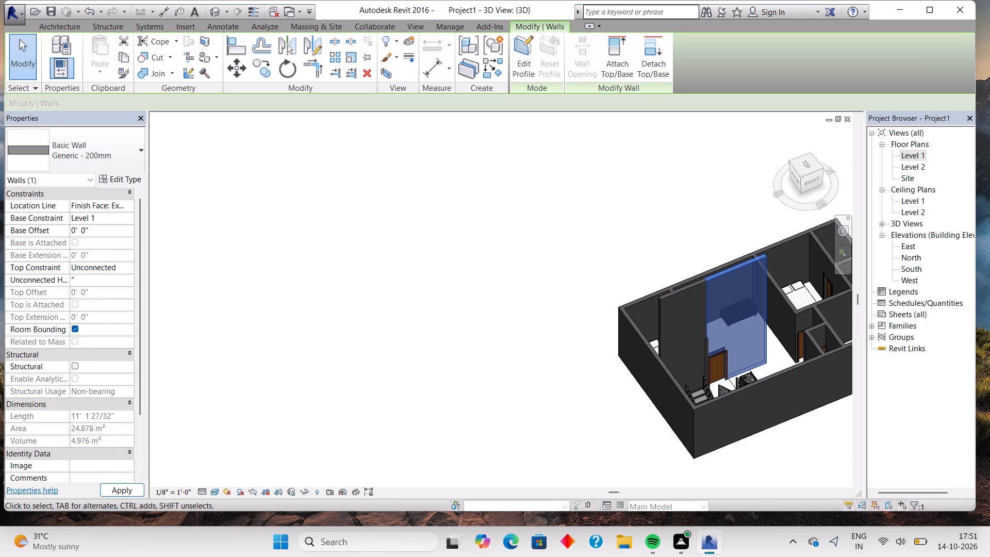
pyautogui.click(115, 273)
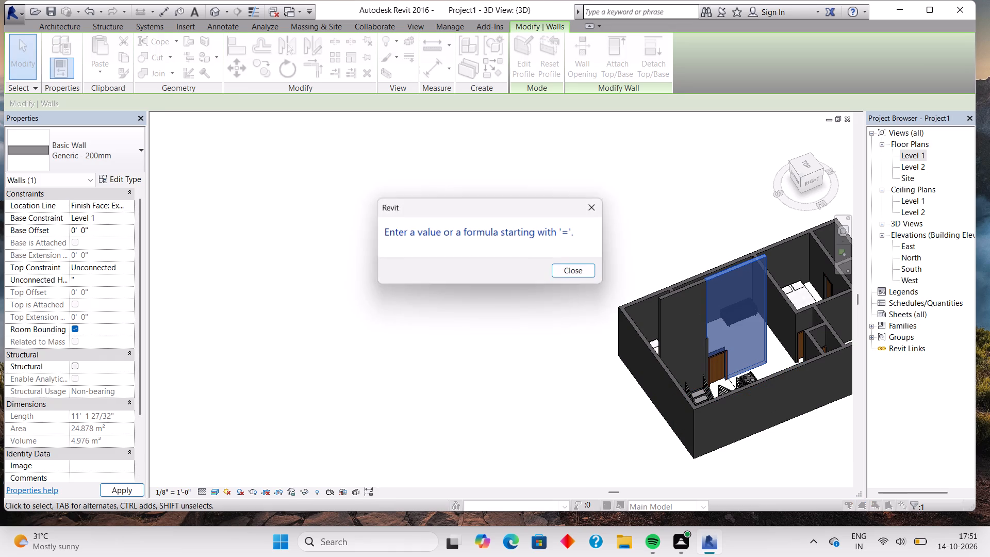
pyautogui.click(113, 278)
pyautogui.click(571, 265)
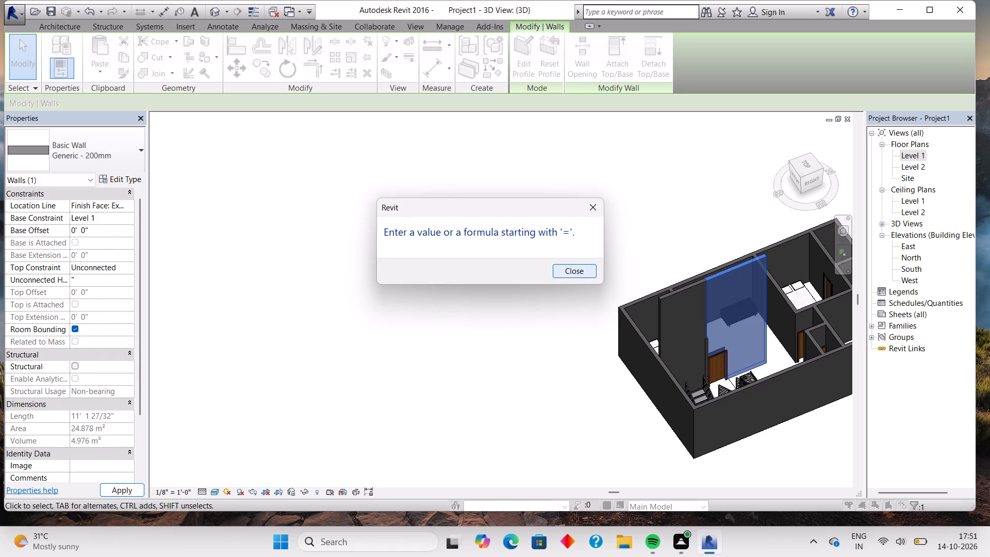
pyautogui.click(126, 277)
pyautogui.press('BackSpace')
pyautogui.press('BackSpace')
pyautogui.press('BackSpace')
pyautogui.press('BackSpace')
pyautogui.press('BackSpace')
pyautogui.press('BackSpace')
pyautogui.press('BackSpace')
pyautogui.press('BackSpace')
pyautogui.press('BackSpace')
pyautogui.press('BackSpace')
pyautogui.press('BackSpace')
pyautogui.press('BackSpace')
pyautogui.press('BackSpace')
pyautogui.press('BackSpace')
pyautogui.press('BackSpace')
pyautogui.press('BackSpace')
pyautogui.press('BackSpace')
pyautogui.press('BackSpace')
pyautogui.press('BackSpace')
pyautogui.press('BackSpace')
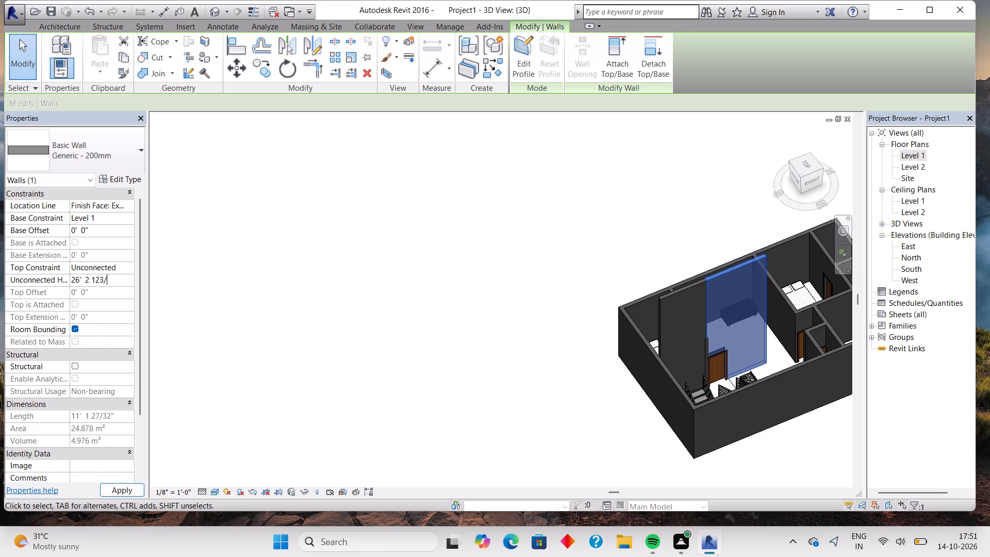
pyautogui.write('12')
pyautogui.press('Return')
pyautogui.press('Return')
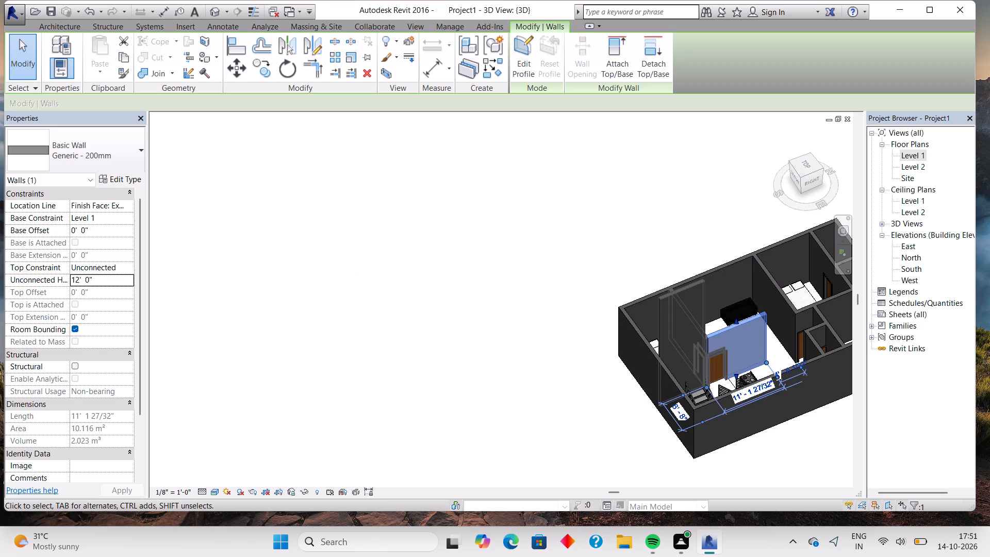
# Set the unconnected height of the Generic - 200mm wall between BEDROOM-3 and PORCH to 12' 0".
pyautogui.click(681, 317)
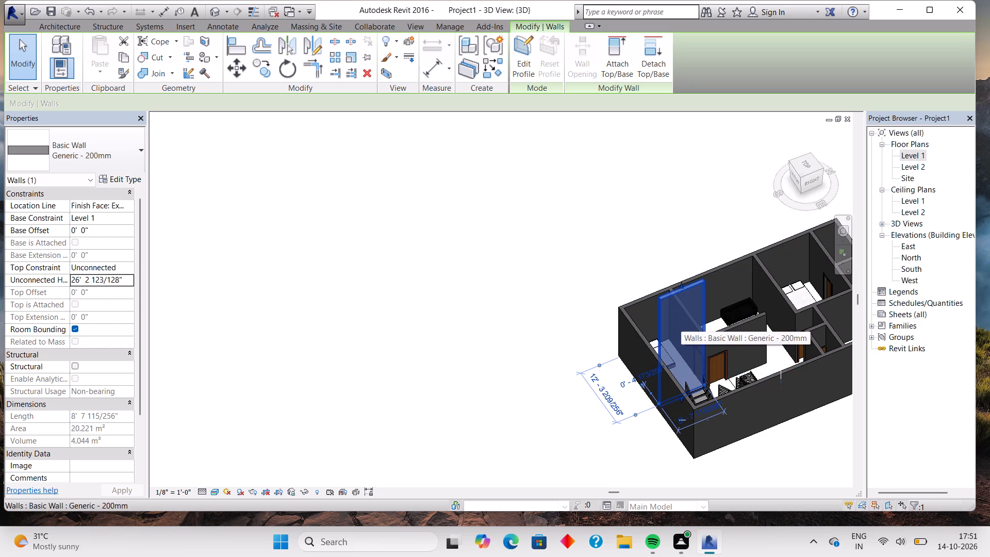
pyautogui.click(127, 281)
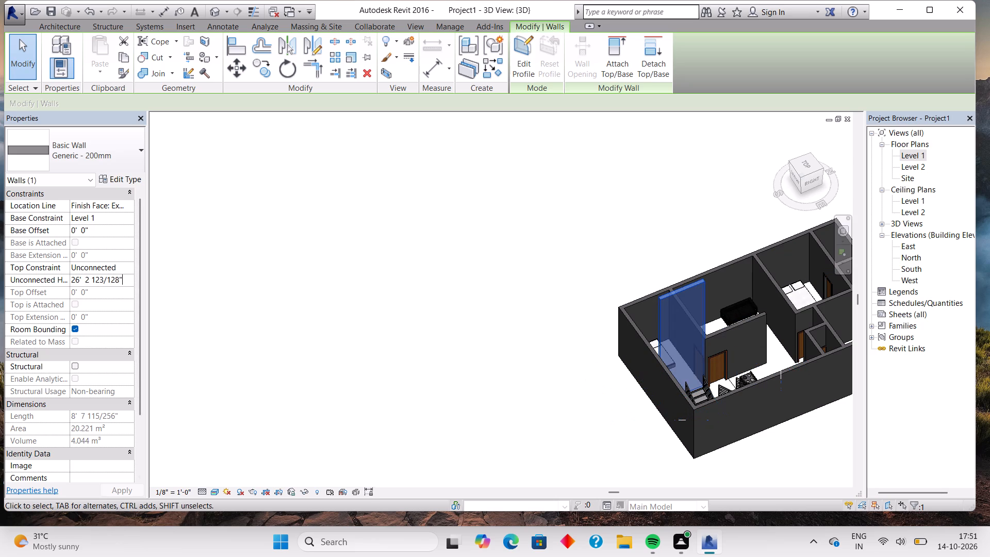
pyautogui.press('BackSpace')
pyautogui.press('BackSpace')
pyautogui.press('BackSpace')
pyautogui.press('BackSpace')
pyautogui.press('BackSpace')
pyautogui.press('BackSpace')
pyautogui.press('BackSpace')
pyautogui.press('BackSpace')
pyautogui.press('BackSpace')
pyautogui.press('BackSpace')
pyautogui.press('BackSpace')
pyautogui.press('BackSpace')
pyautogui.press('BackSpace')
pyautogui.press('BackSpace')
pyautogui.press('BackSpace')
pyautogui.press('BackSpace')
pyautogui.press('BackSpace')
pyautogui.press('BackSpace')
pyautogui.press('BackSpace')
pyautogui.press('BackSpace')
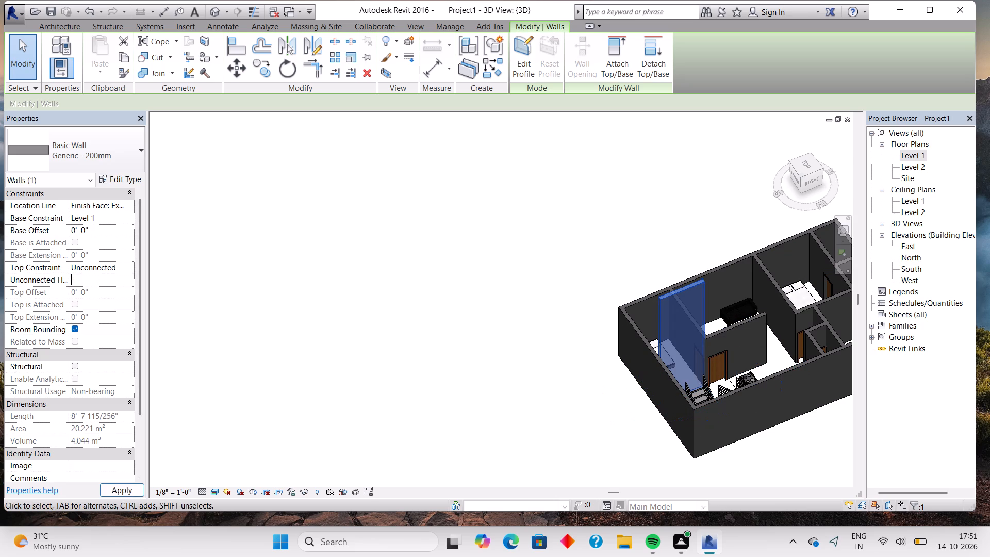
pyautogui.write('12')
pyautogui.press('Return')
pyautogui.press('Return')
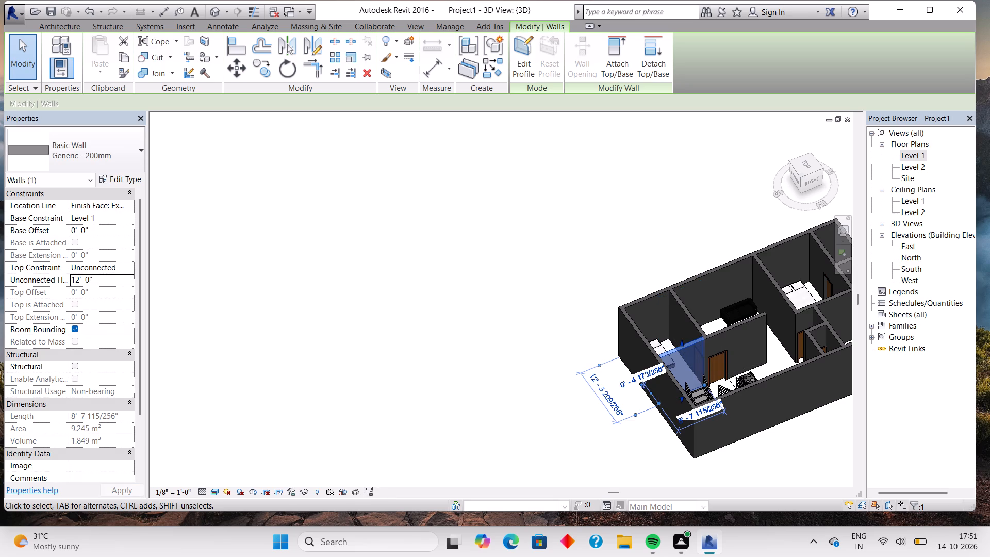
# Examine the 3D model from several sides and from above to check the wall heights and room layout.
pyautogui.moveTo(518, 380); pyautogui.dragTo(379, 409, button='middle')
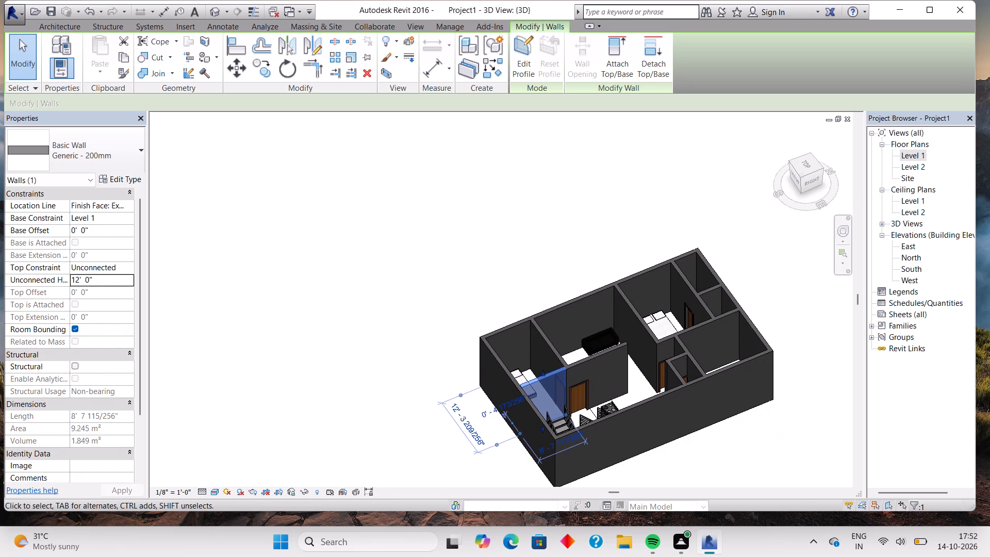
pyautogui.keyDown('shift'); pyautogui.moveTo(403, 406); pyautogui.dragTo(699, 389, button='middle'); pyautogui.keyUp('shift')
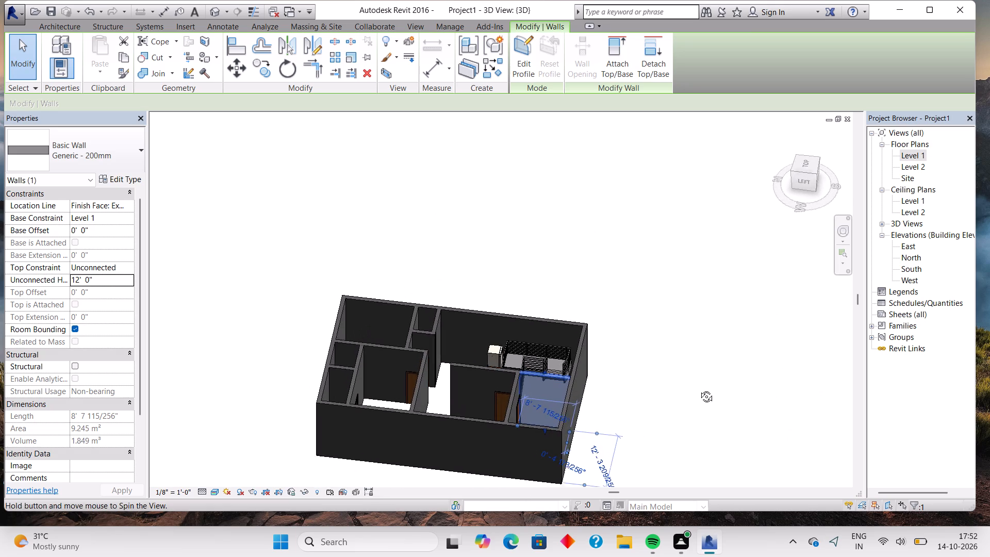
pyautogui.keyDown('shift'); pyautogui.moveTo(699, 389); pyautogui.dragTo(524, 478, button='middle'); pyautogui.keyUp('shift')
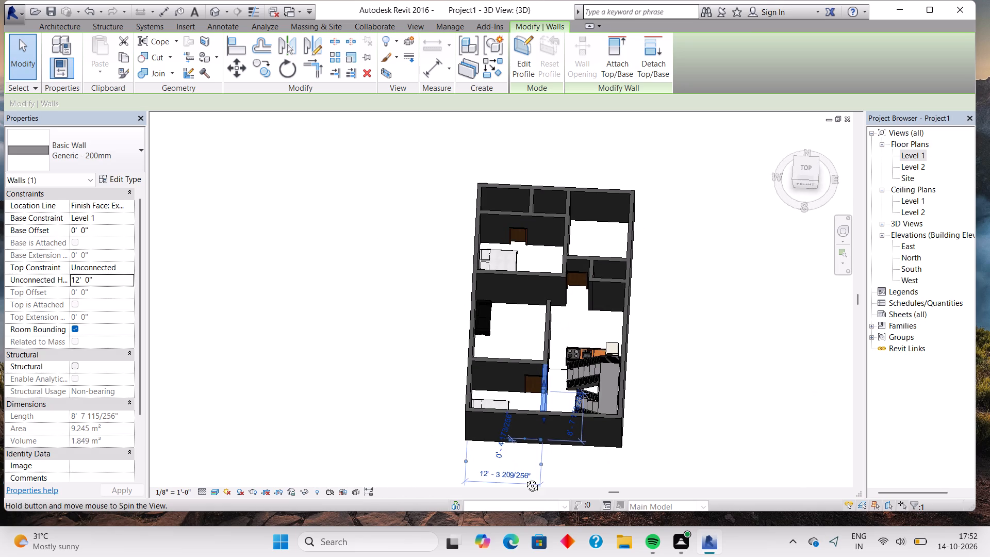
pyautogui.keyDown('shift'); pyautogui.moveTo(524, 478); pyautogui.dragTo(473, 556, button='middle'); pyautogui.keyUp('shift')
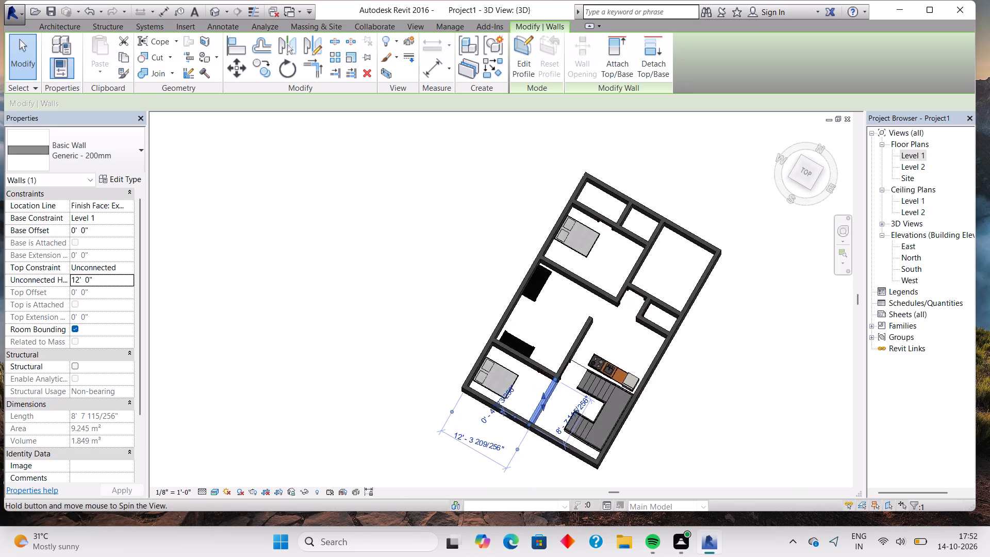
pyautogui.keyDown('shift'); pyautogui.moveTo(473, 556); pyautogui.dragTo(357, 475, button='middle'); pyautogui.keyUp('shift')
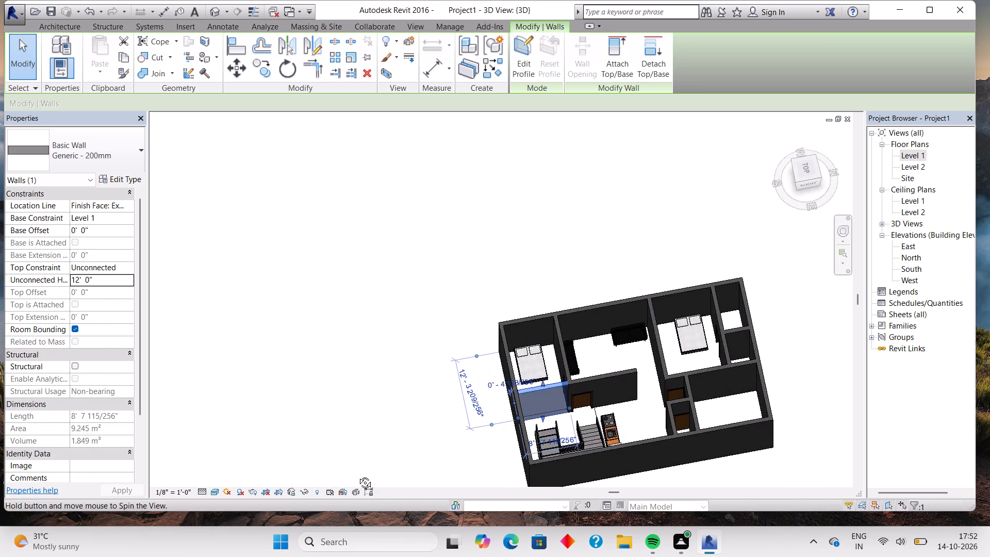
pyautogui.keyDown('shift'); pyautogui.moveTo(357, 475); pyautogui.dragTo(336, 456, button='middle'); pyautogui.keyUp('shift')
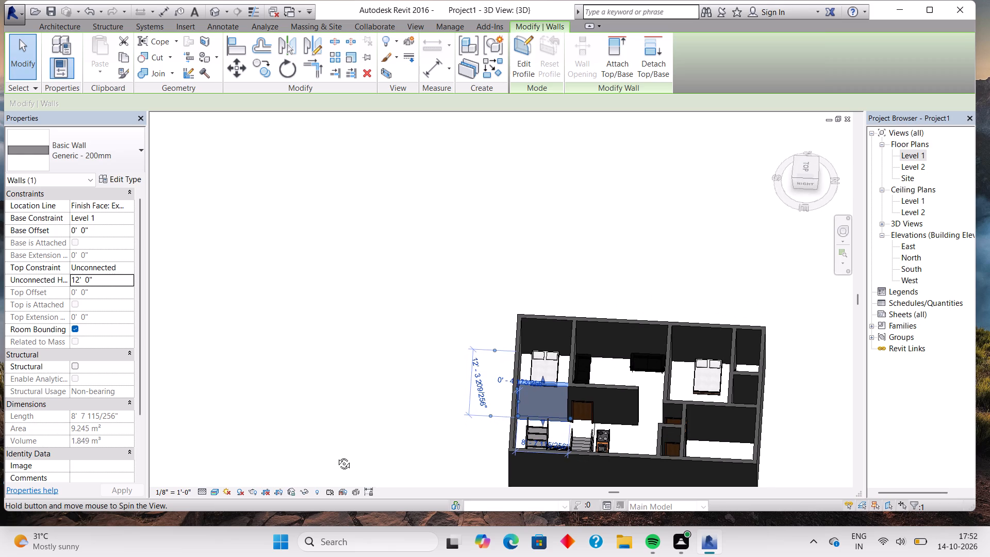
pyautogui.keyDown('shift'); pyautogui.moveTo(336, 456); pyautogui.dragTo(384, 460, button='middle'); pyautogui.keyUp('shift')
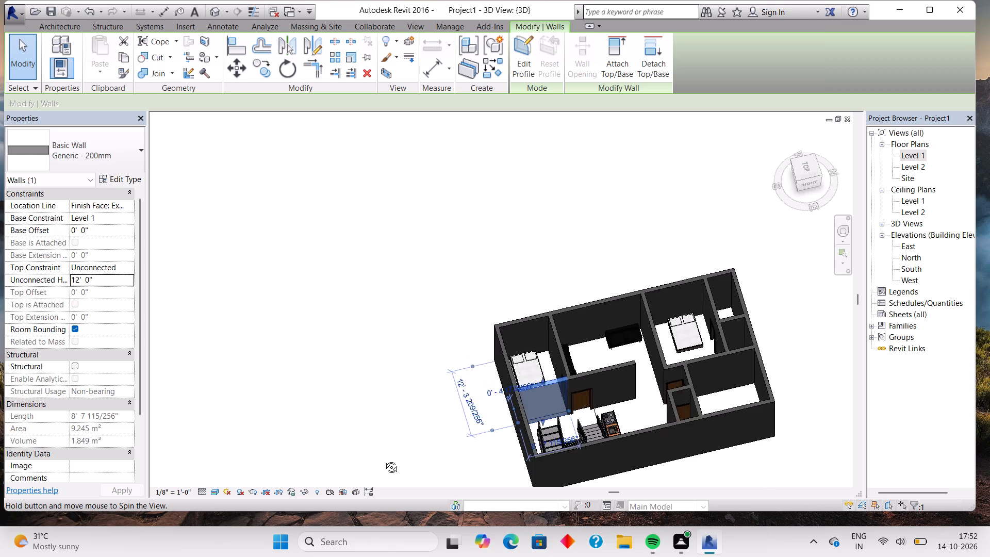
pyautogui.keyDown('shift'); pyautogui.moveTo(384, 460); pyautogui.dragTo(522, 472, button='middle'); pyautogui.keyUp('shift')
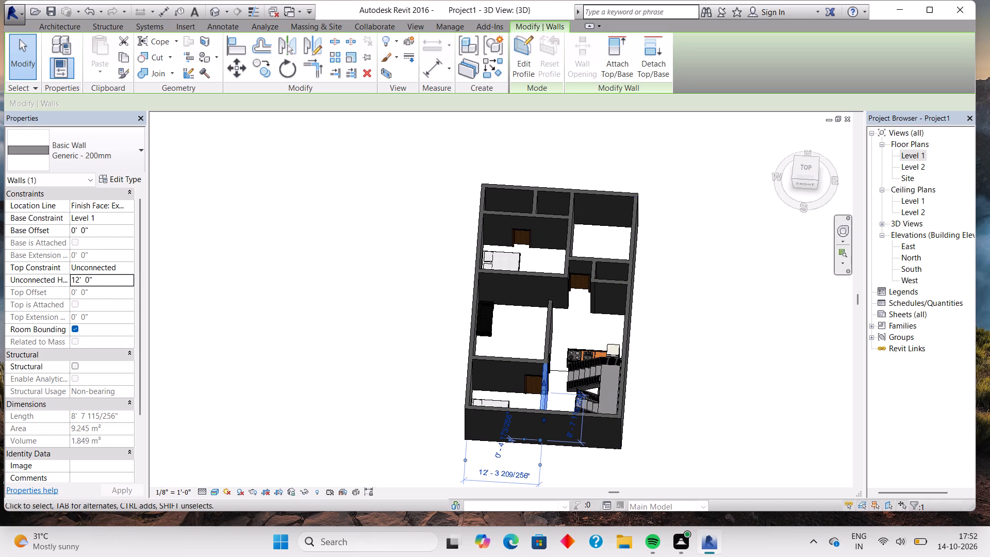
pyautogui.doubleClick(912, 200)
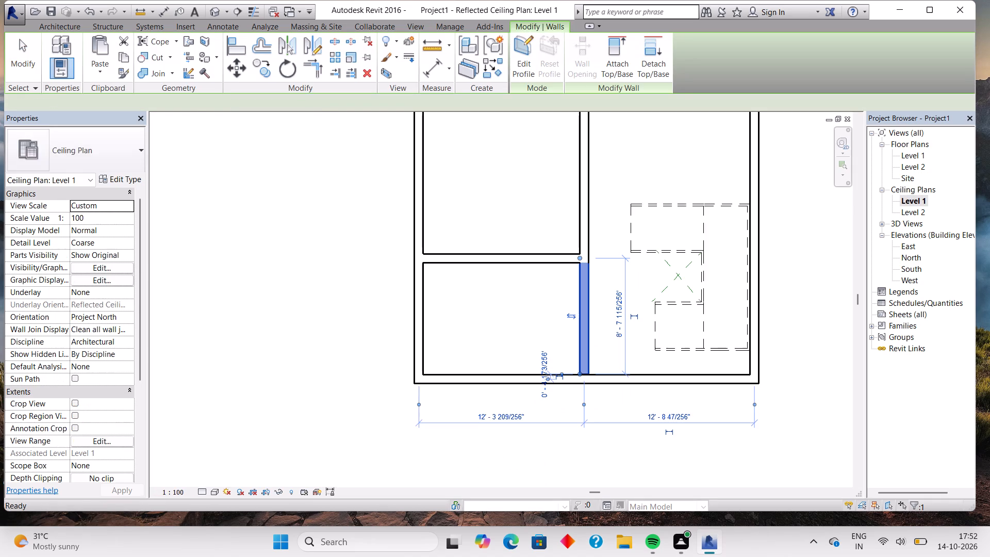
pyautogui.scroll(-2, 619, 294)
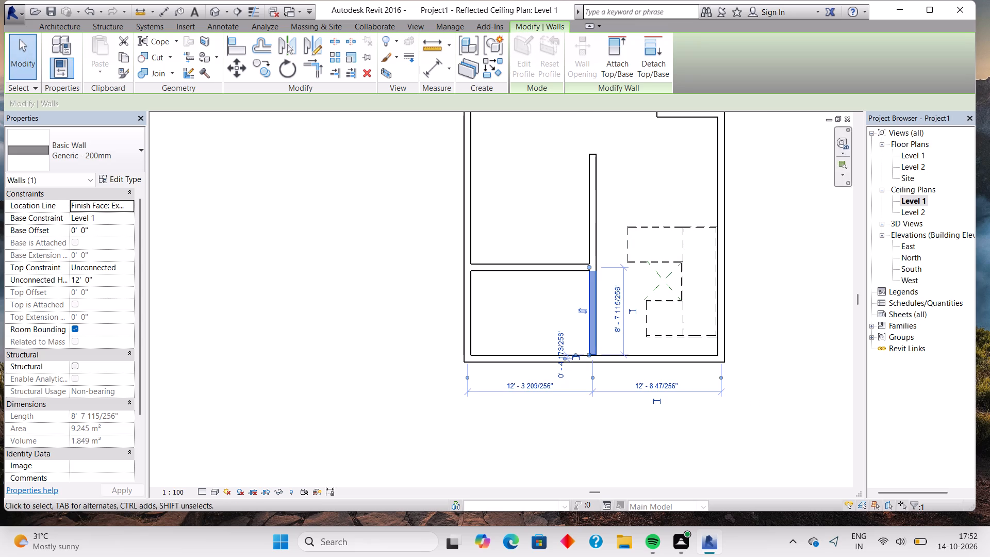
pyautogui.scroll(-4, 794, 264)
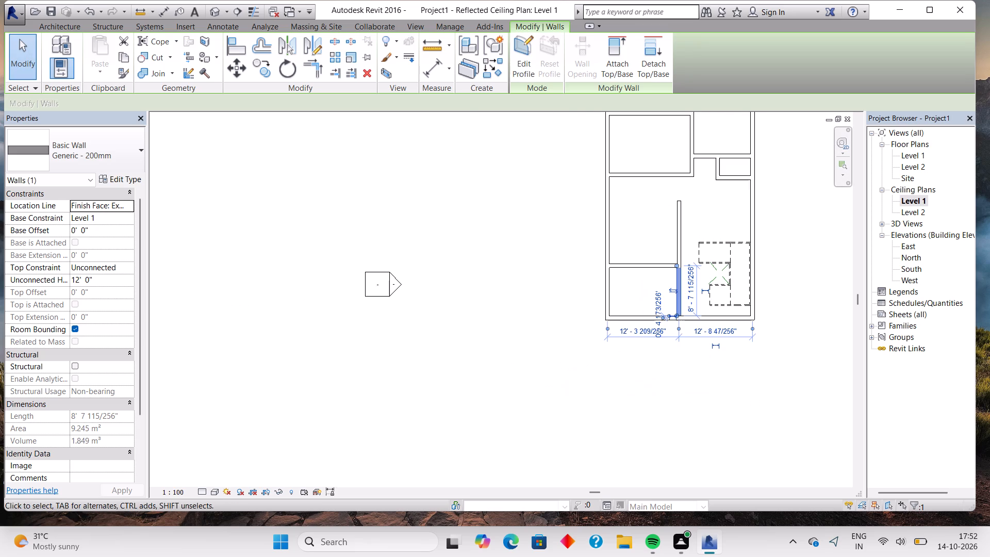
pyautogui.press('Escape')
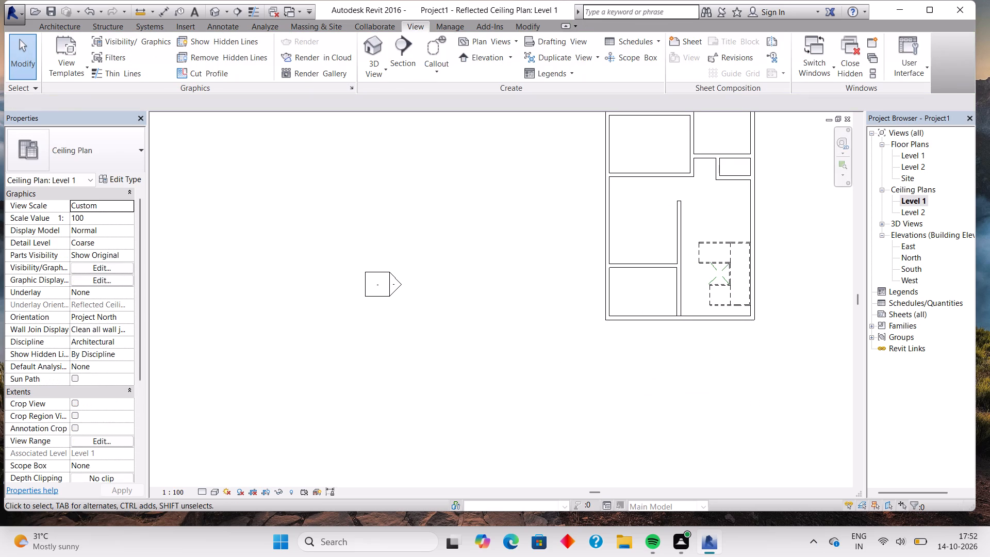
# Open the Level 1 floor plan at the HALL, KITCHEN, PORCH and BEDROOM-3 area.
pyautogui.doubleClick(913, 155)
pyautogui.scroll(-3, 747, 234)
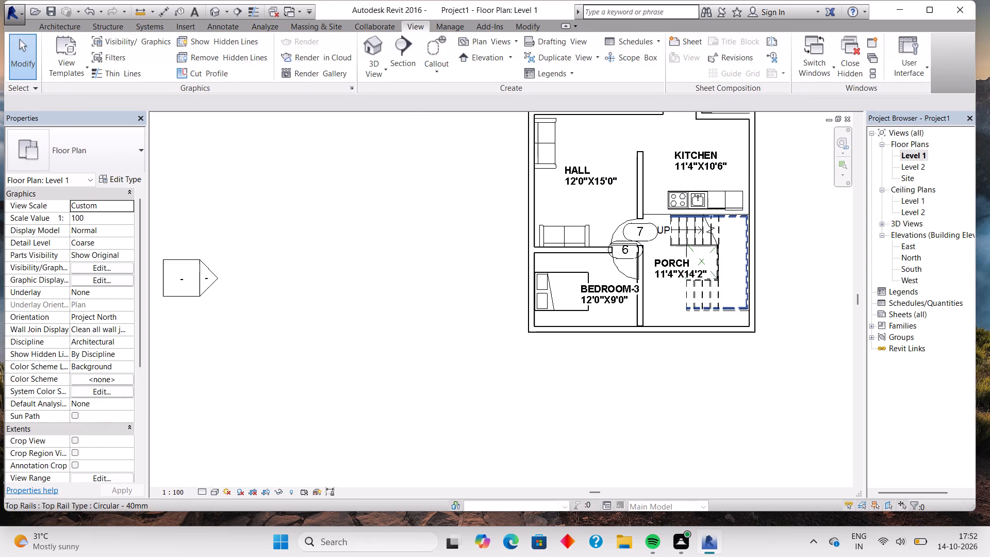
pyautogui.moveTo(777, 201); pyautogui.dragTo(769, 247, button='middle')
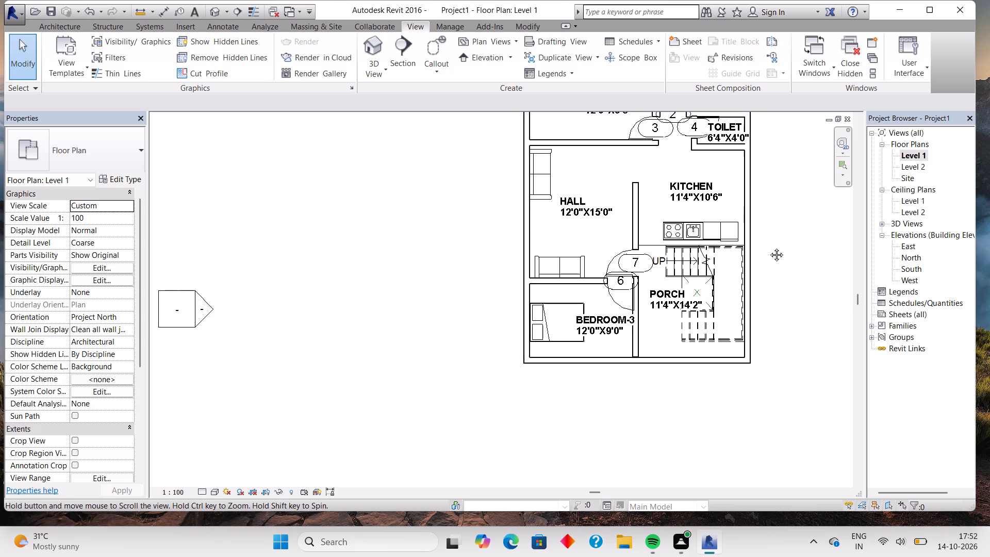
pyautogui.moveTo(769, 247); pyautogui.dragTo(767, 258, button='middle')
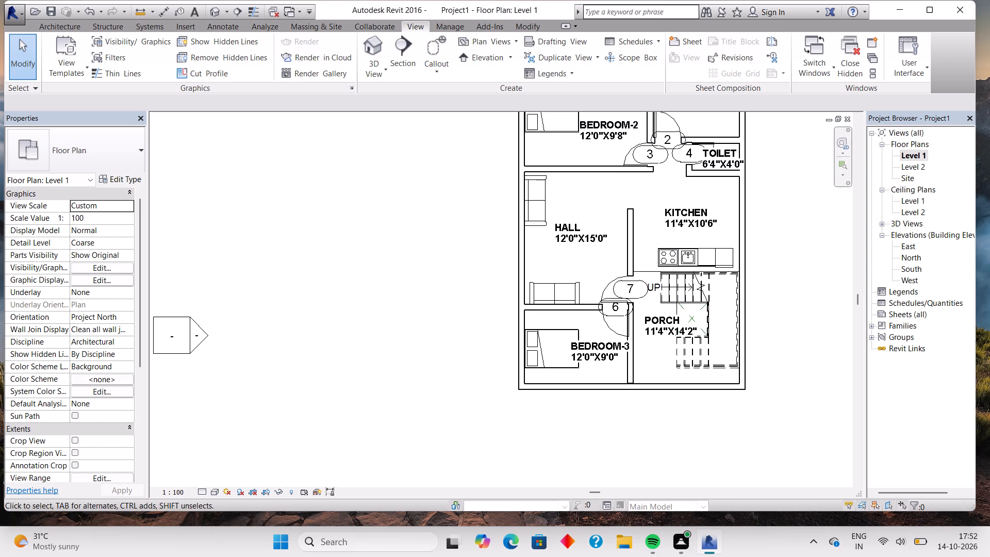
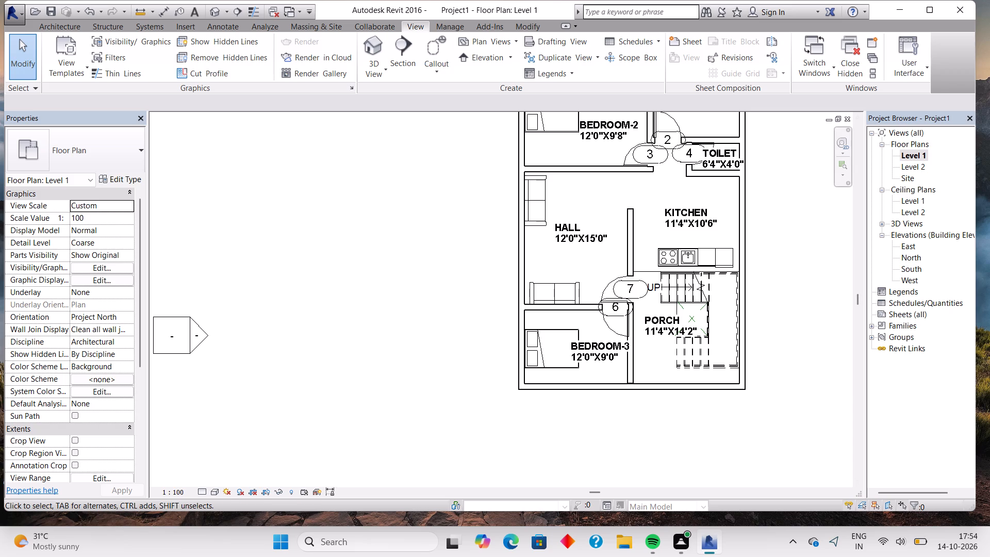
# Draw a Generic - 200mm wall 12' 0" high and about 11' 11" long between KITCHEN and PORCH, from the outer wall to the HALL wall.
pyautogui.moveTo(786, 264); pyautogui.dragTo(740, 355, button='middle')
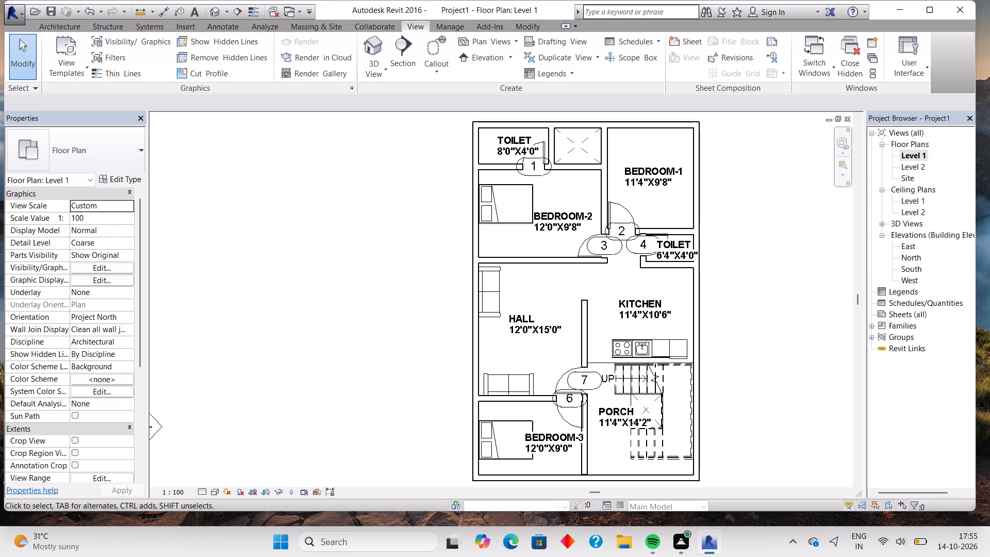
pyautogui.scroll(7, 605, 349)
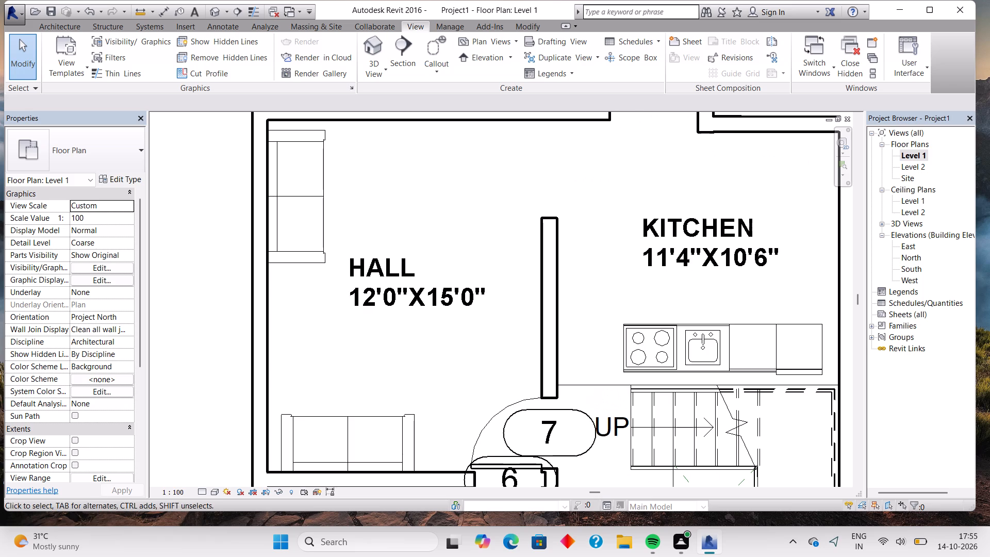
pyautogui.click(78, 25)
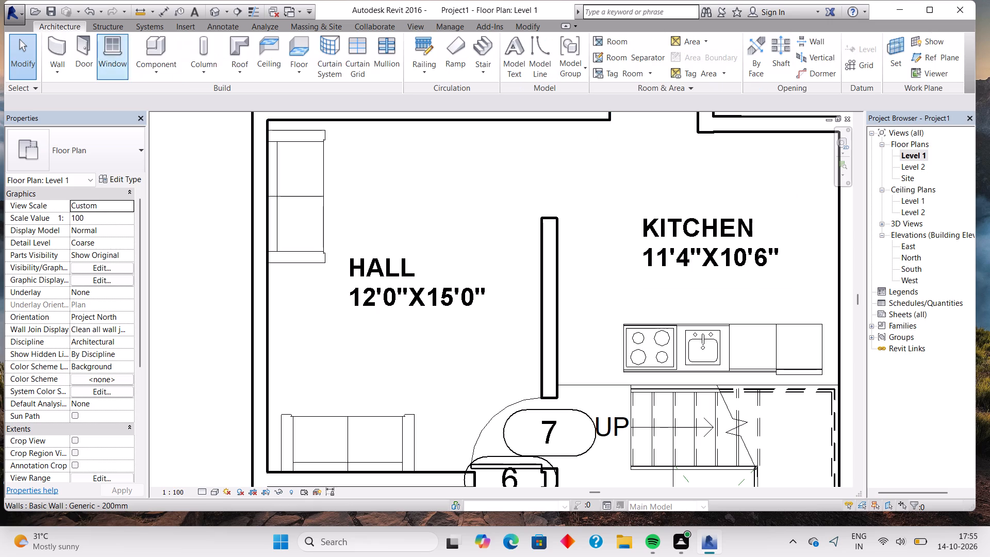
pyautogui.click(57, 41)
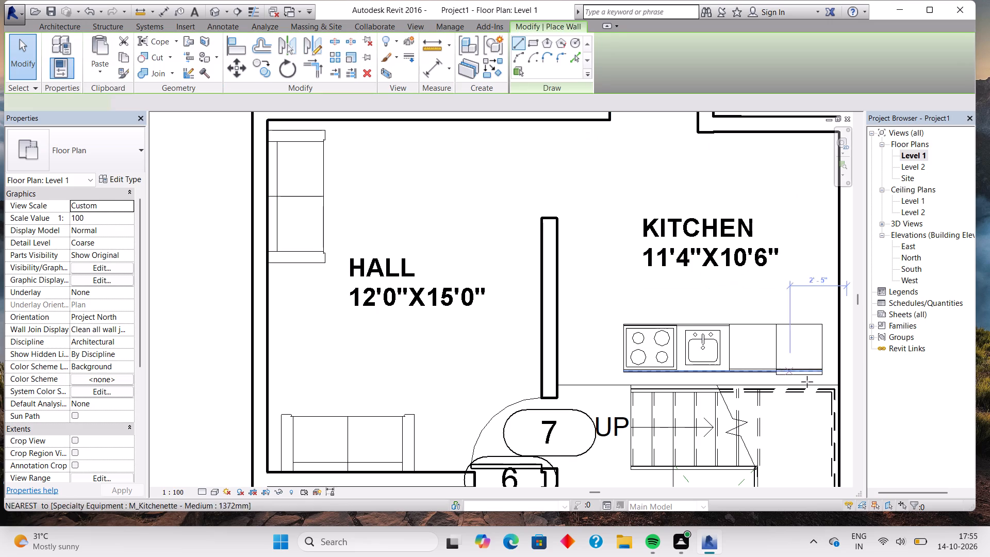
pyautogui.click(837, 377)
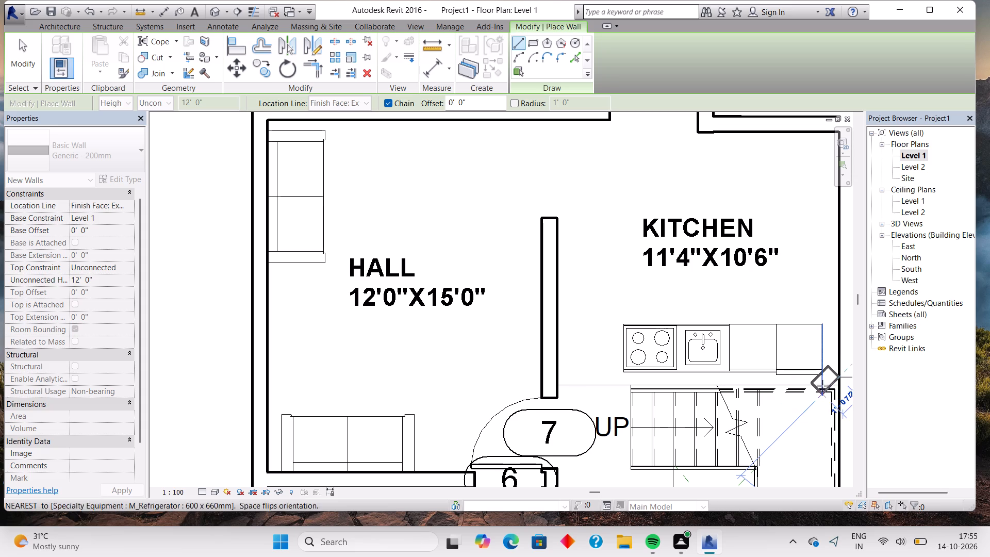
pyautogui.press('space')
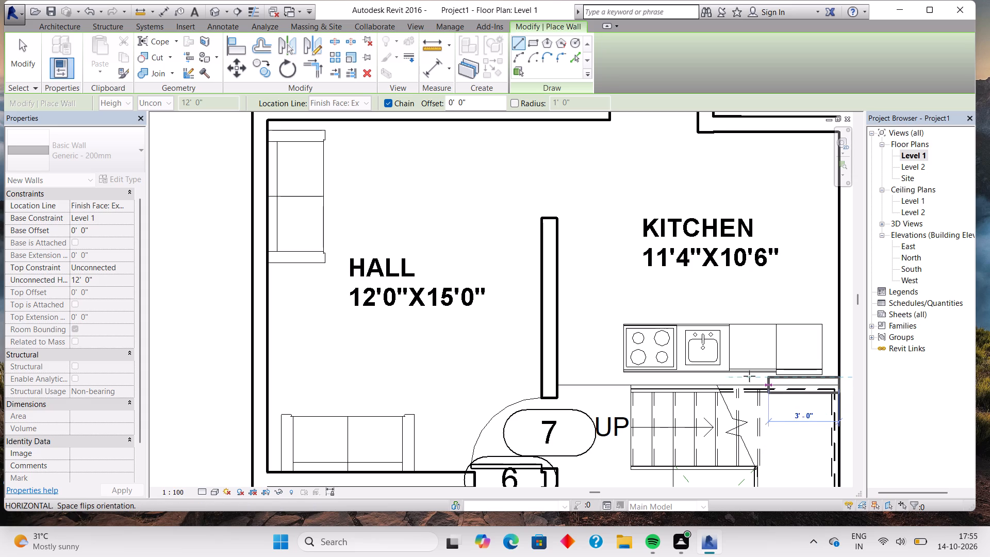
pyautogui.click(559, 384)
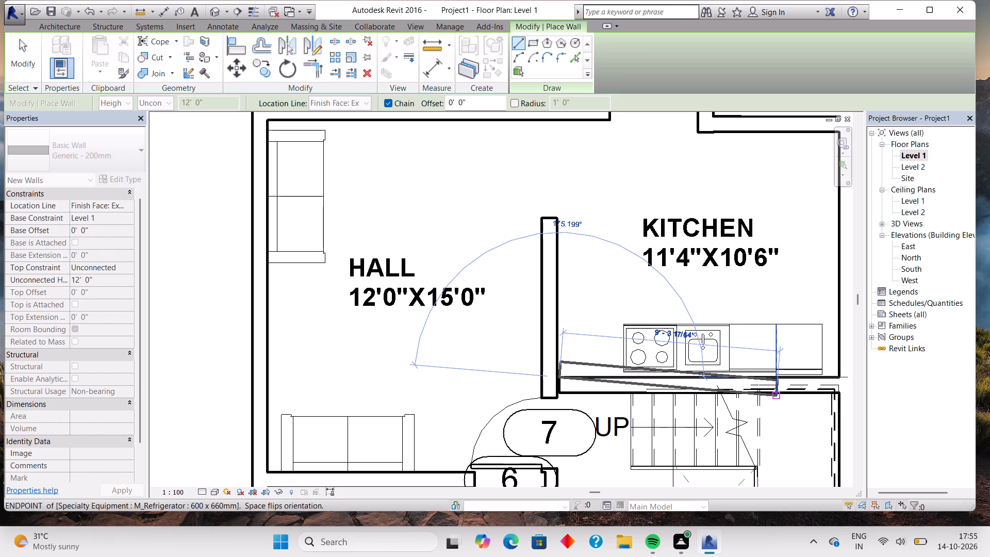
pyautogui.press('Escape')
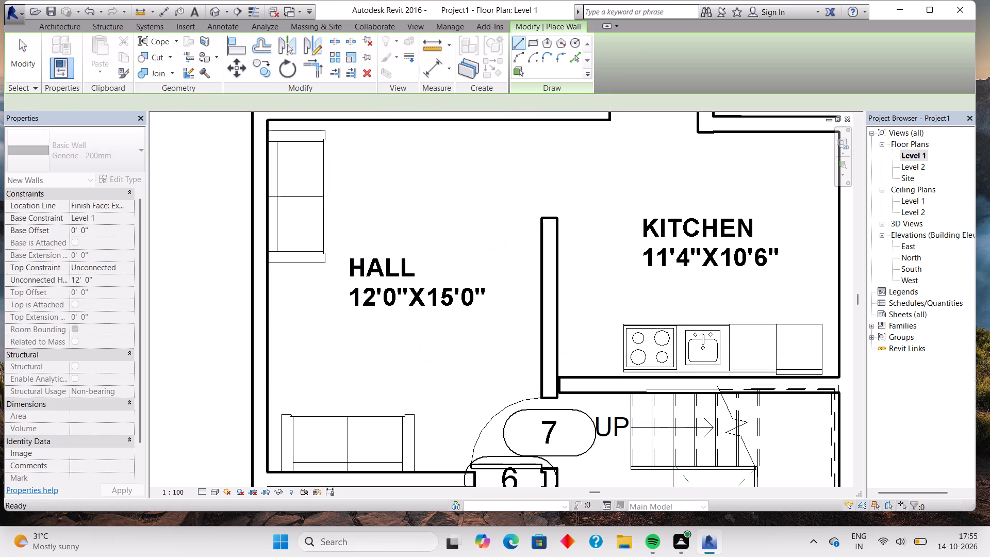
# Examine the 3D model from several sides and from above, checking the wall between KITCHEN and PORCH and the room layout.
pyautogui.scroll(-4, 809, 347)
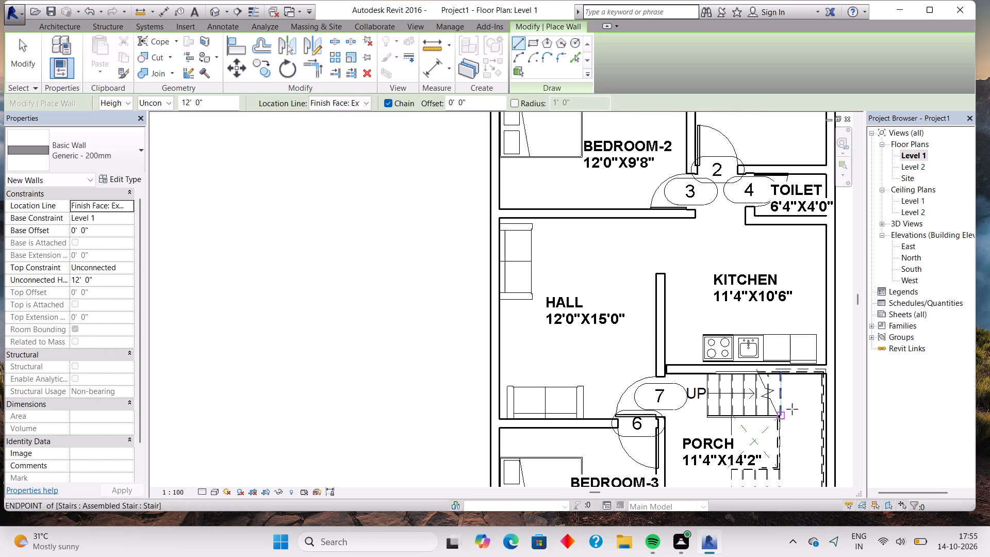
pyautogui.scroll(-2, 782, 422)
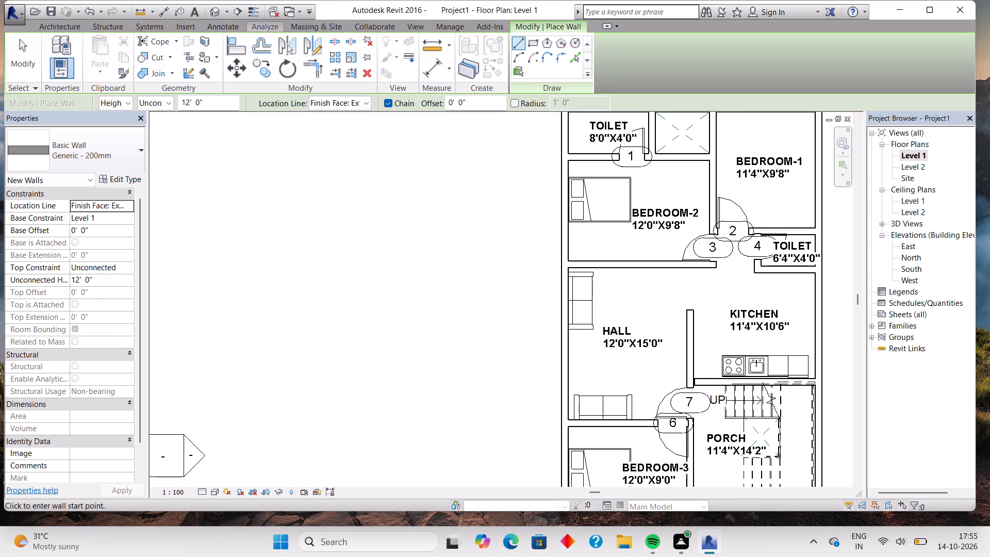
pyautogui.click(418, 27)
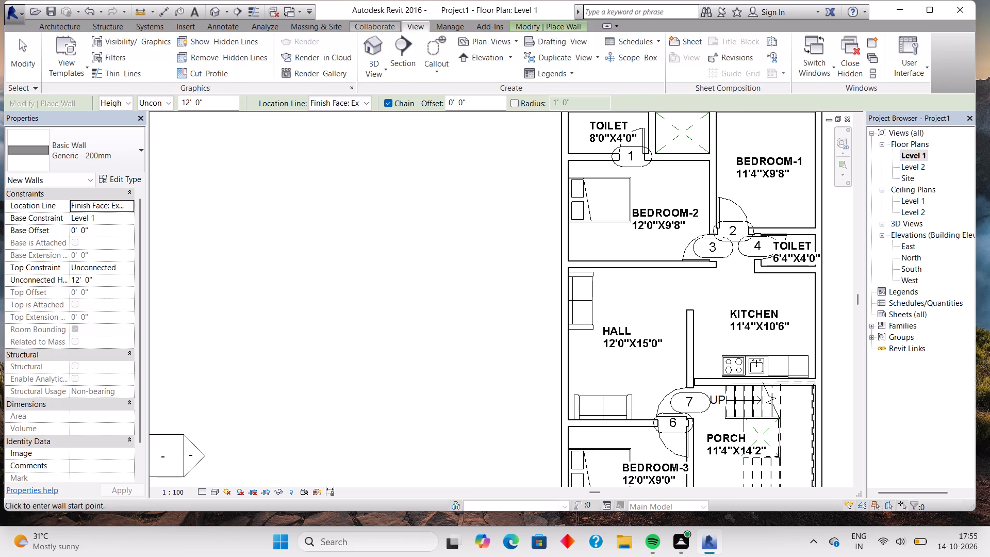
pyautogui.click(372, 39)
pyautogui.scroll(6, 552, 422)
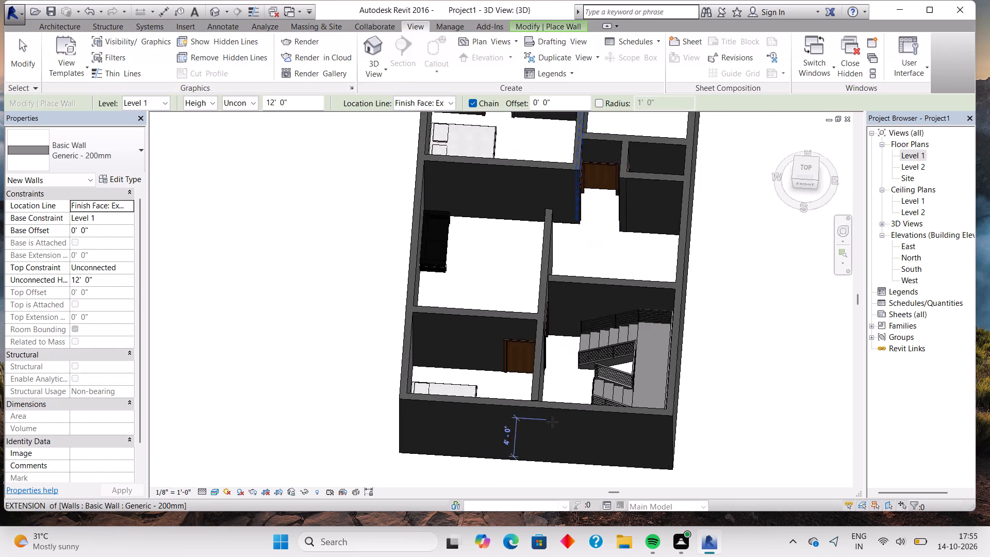
pyautogui.scroll(1, 552, 422)
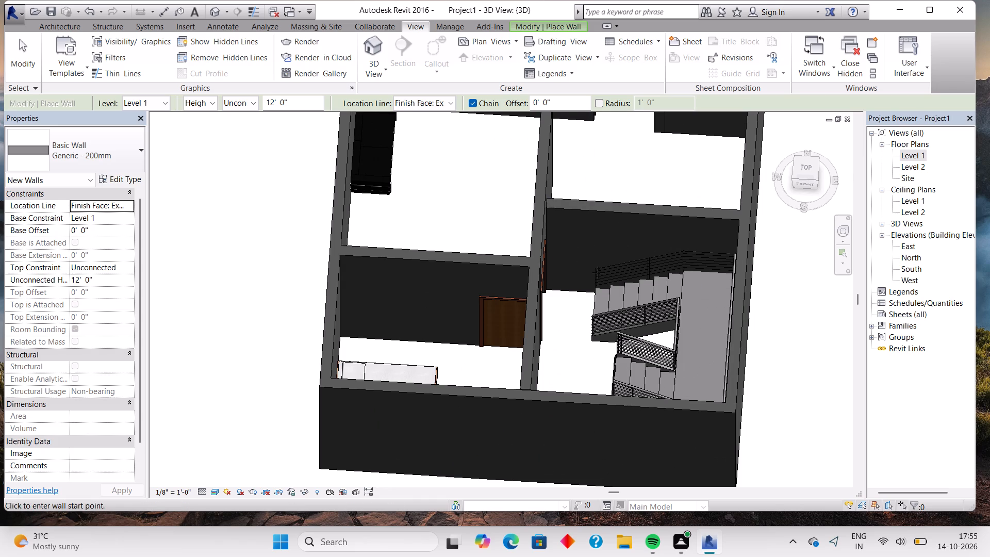
pyautogui.scroll(-2, 598, 272)
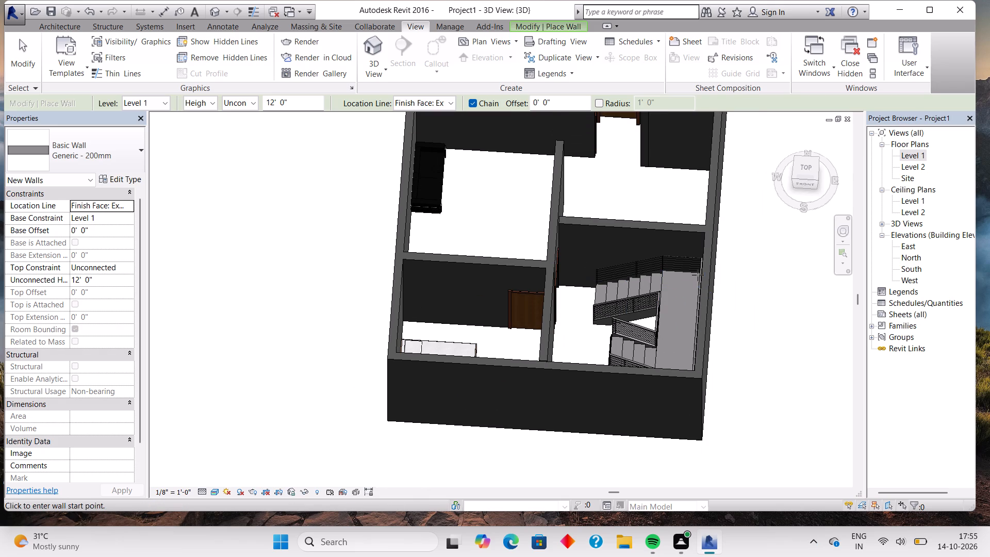
pyautogui.keyDown('shift'); pyautogui.moveTo(698, 275); pyautogui.dragTo(416, 230, button='middle'); pyautogui.keyUp('shift')
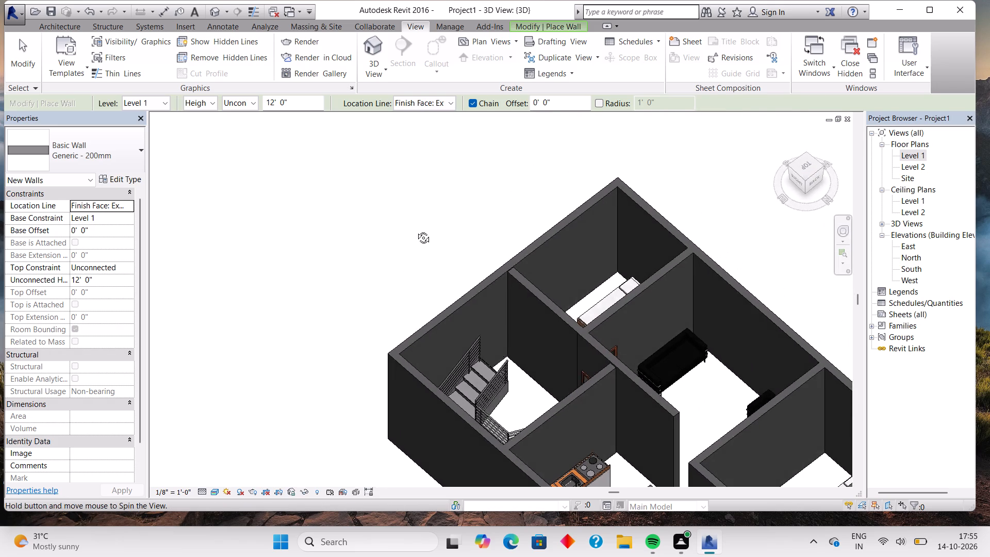
pyautogui.keyDown('shift'); pyautogui.moveTo(416, 230); pyautogui.dragTo(530, 350, button='middle'); pyautogui.keyUp('shift')
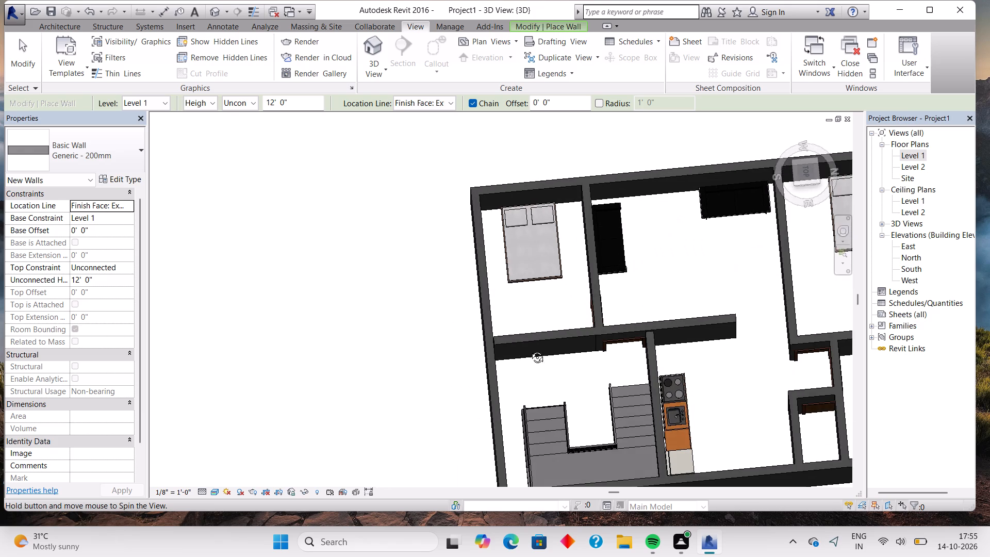
pyautogui.keyDown('shift'); pyautogui.moveTo(530, 350); pyautogui.dragTo(588, 276, button='middle'); pyautogui.keyUp('shift')
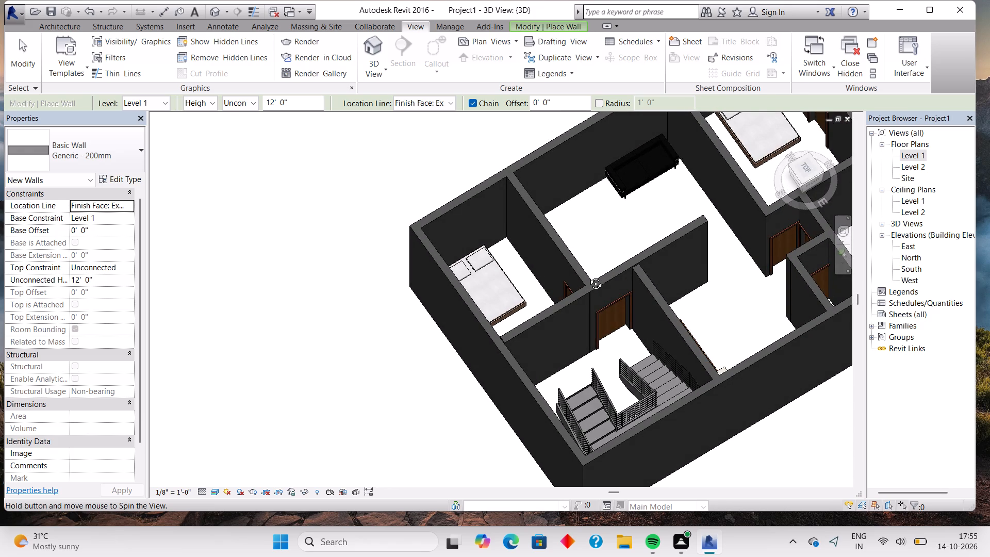
pyautogui.keyDown('shift'); pyautogui.moveTo(588, 276); pyautogui.dragTo(668, 273, button='middle'); pyautogui.keyUp('shift')
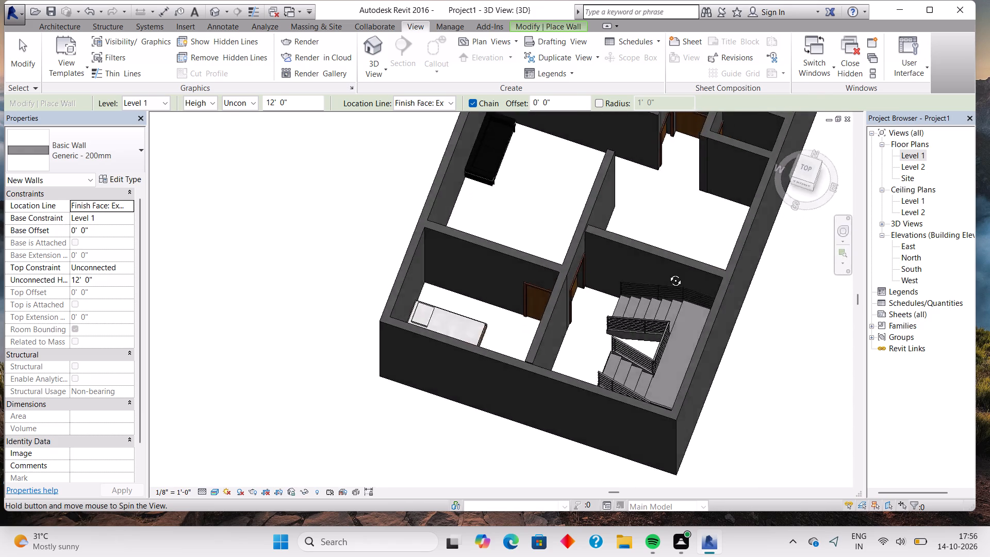
pyautogui.keyDown('shift'); pyautogui.moveTo(668, 273); pyautogui.dragTo(650, 323, button='middle'); pyautogui.keyUp('shift')
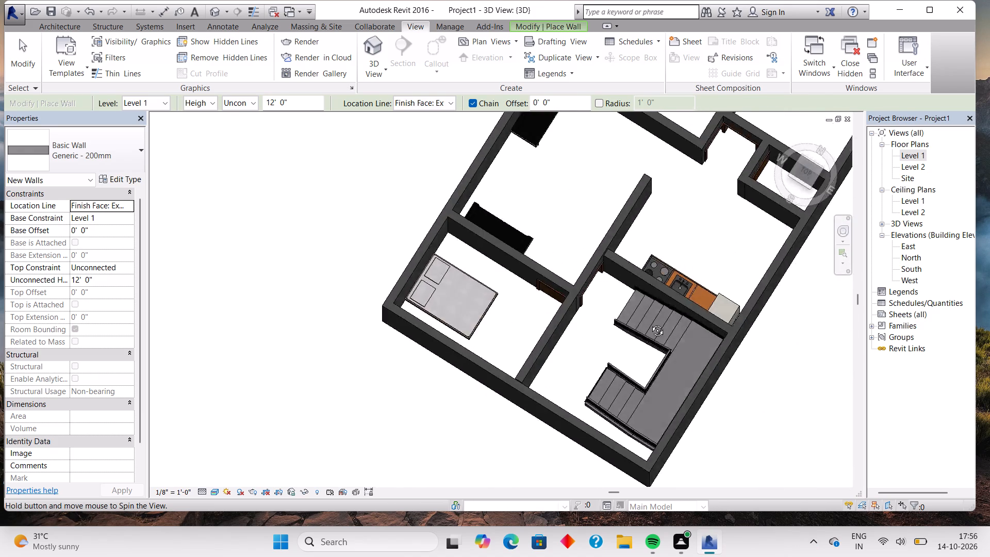
pyautogui.keyDown('shift'); pyautogui.moveTo(650, 323); pyautogui.dragTo(657, 266, button='middle'); pyautogui.keyUp('shift')
pyautogui.moveTo(690, 212); pyautogui.dragTo(574, 451, button='middle')
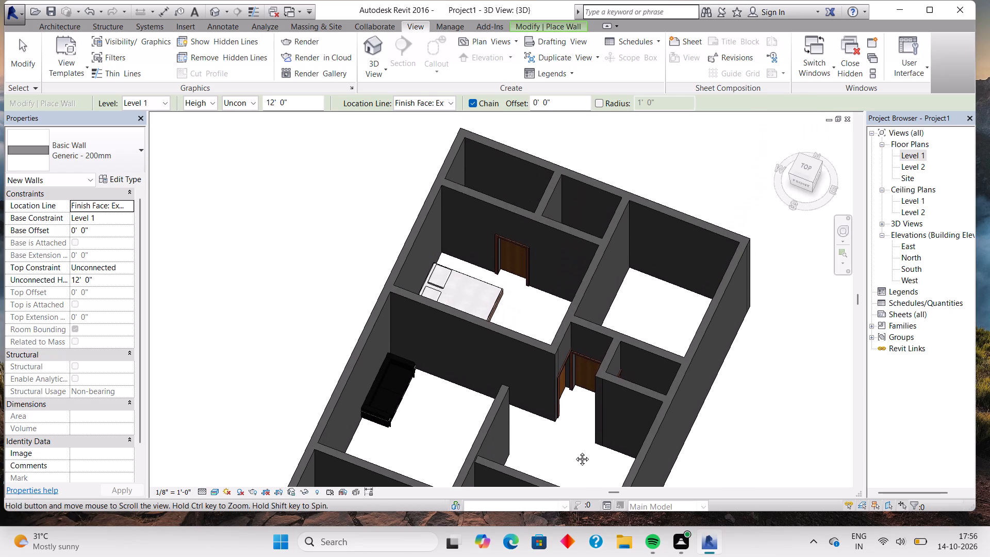
pyautogui.moveTo(574, 451); pyautogui.dragTo(697, 287, button='middle')
pyautogui.scroll(-5, 690, 313)
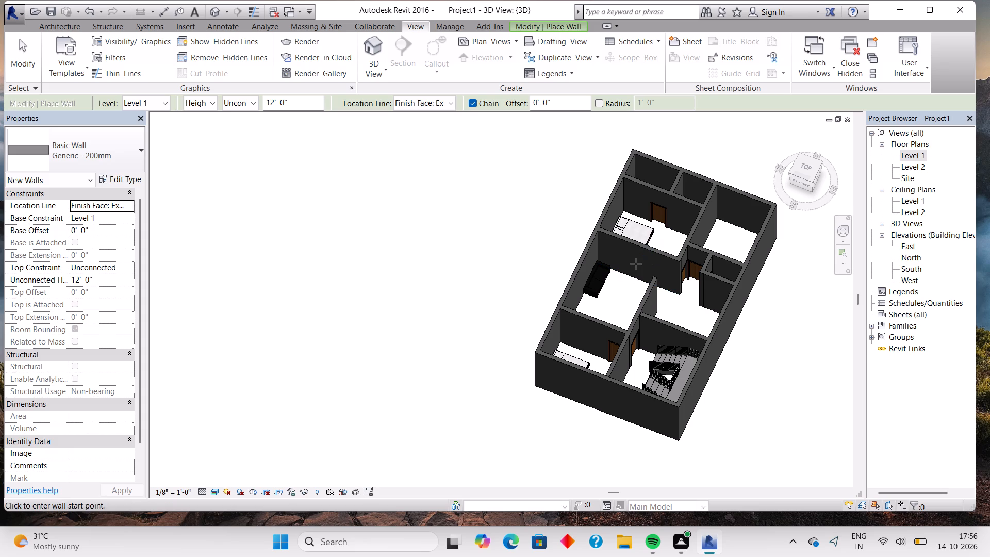
# On the Level 1 plan, place a tagged M_Single-Flush 0915 x 2134mm door in PORCH's outer wall, hinged towards BEDROOM-3, about 10' 6" from the outer corner.
pyautogui.click(54, 24)
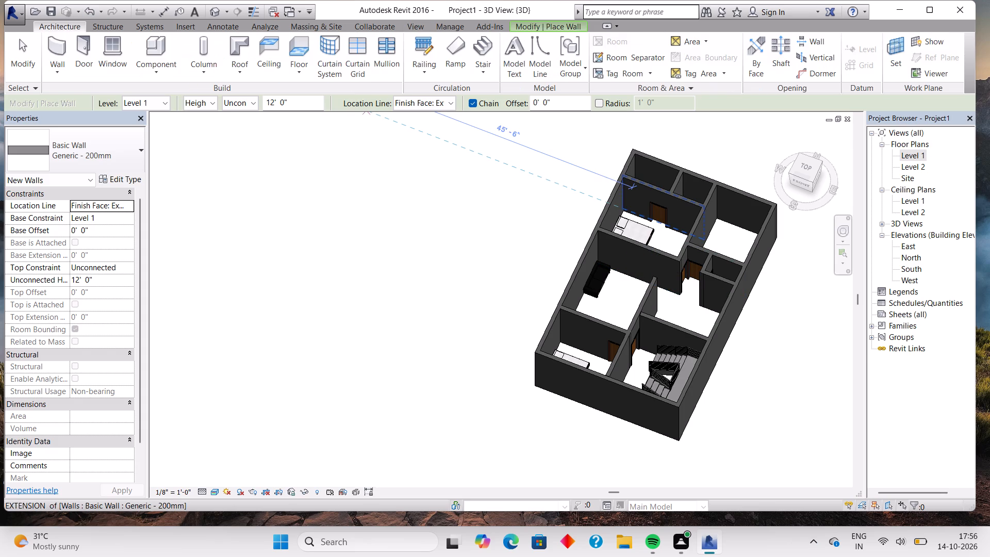
pyautogui.click(172, 41)
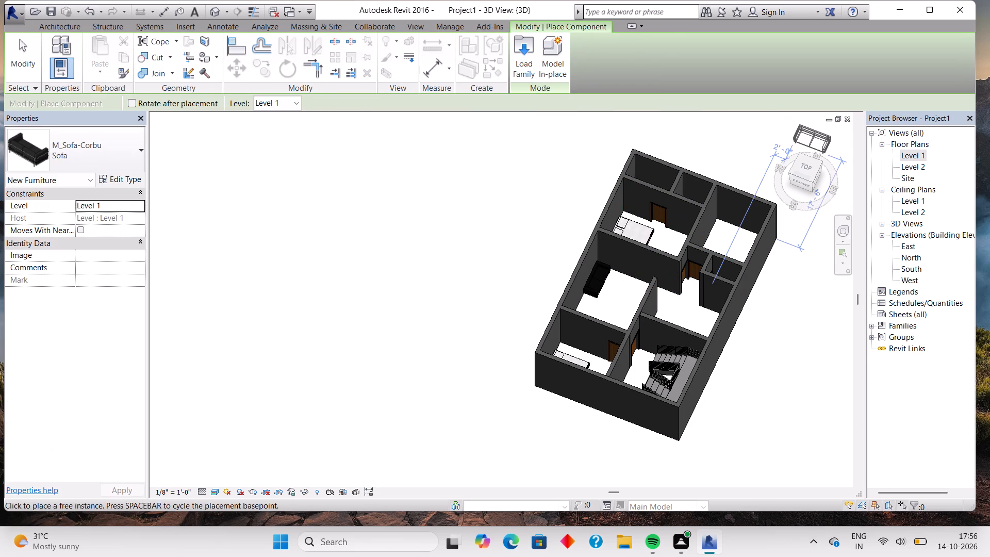
pyautogui.click(905, 154)
pyautogui.click(905, 154)
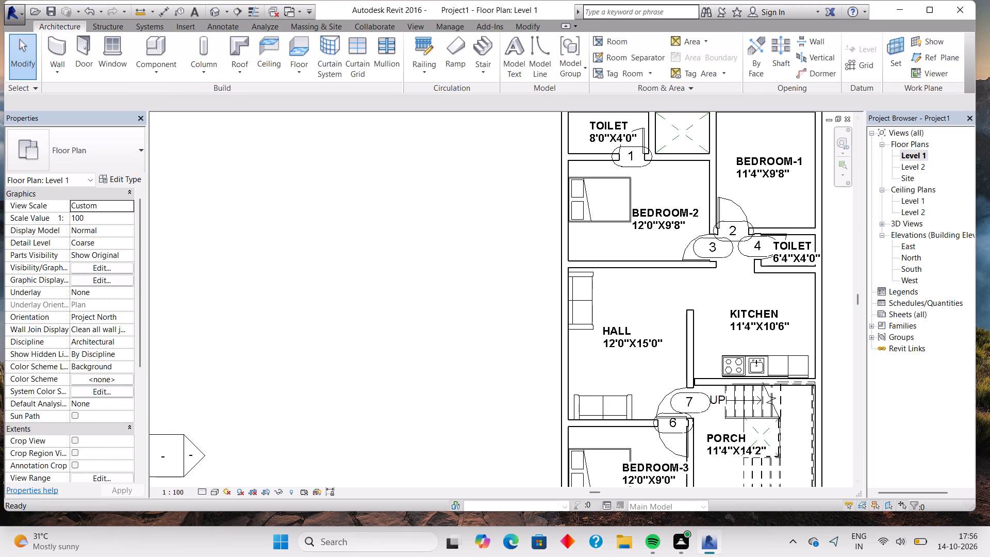
pyautogui.moveTo(688, 288); pyautogui.dragTo(573, 273, button='middle')
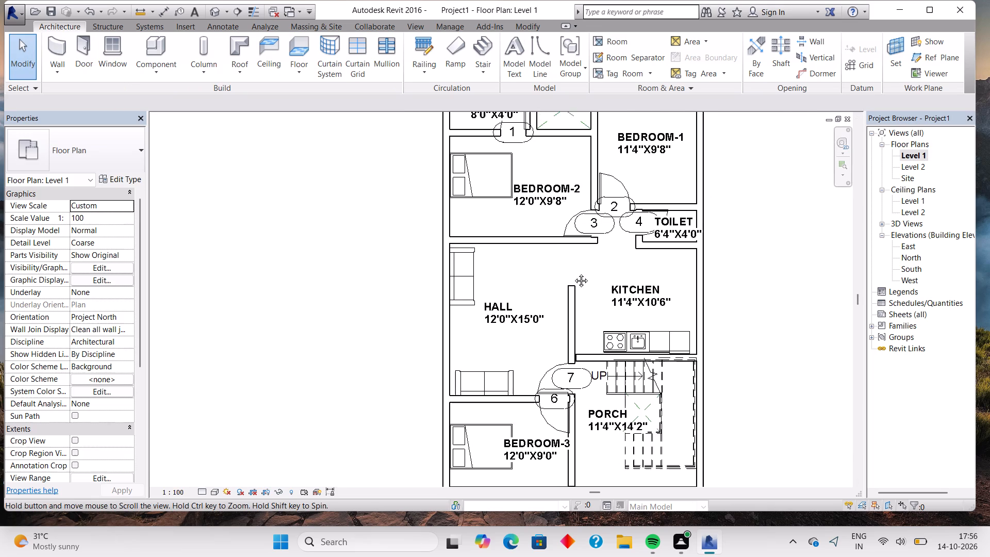
pyautogui.moveTo(573, 273); pyautogui.dragTo(580, 224, button='middle')
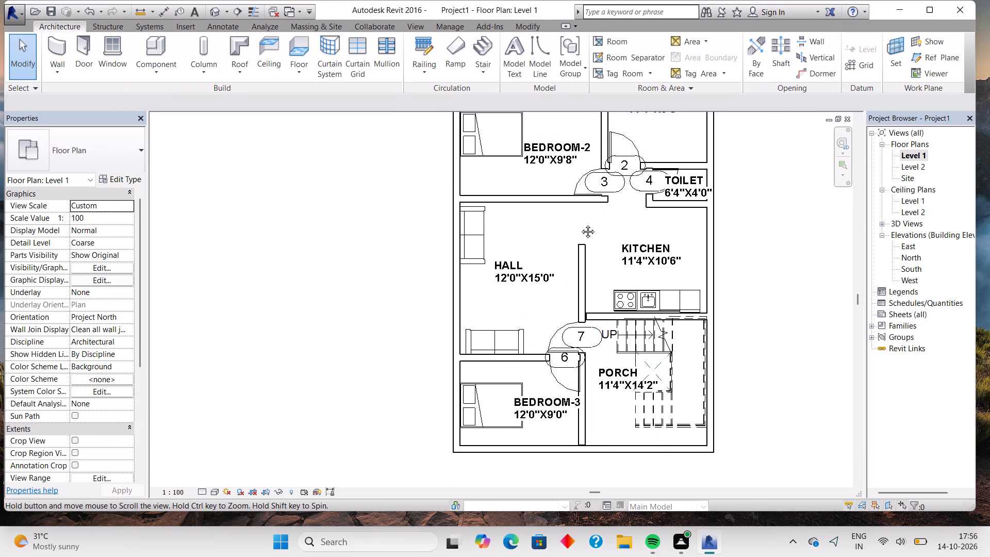
pyautogui.moveTo(580, 224); pyautogui.dragTo(589, 236, button='middle')
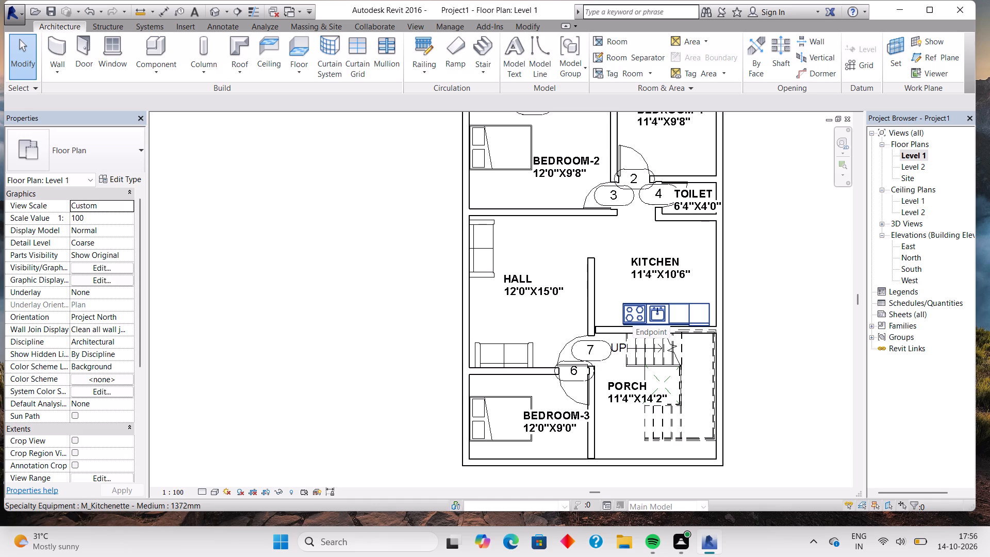
pyautogui.scroll(-2, 633, 311)
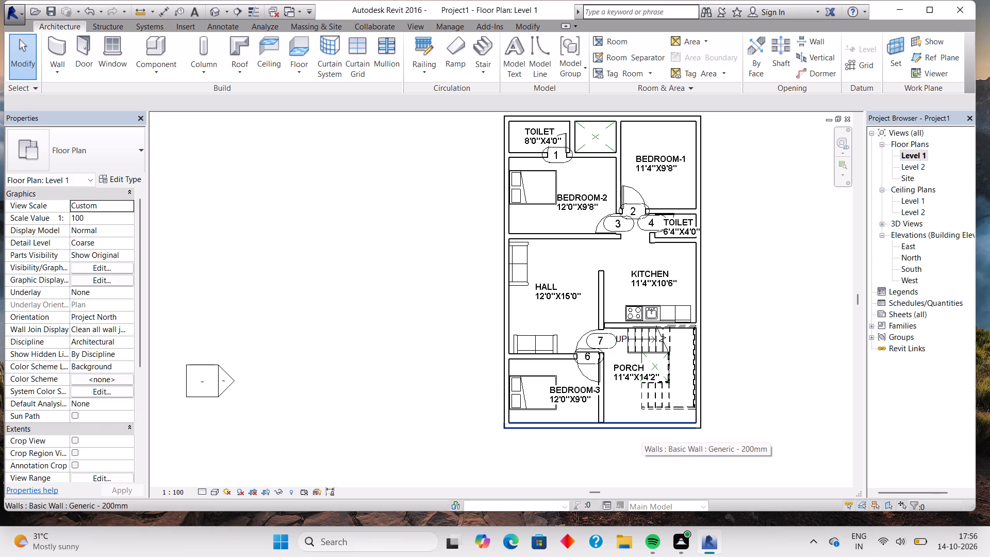
pyautogui.click(77, 43)
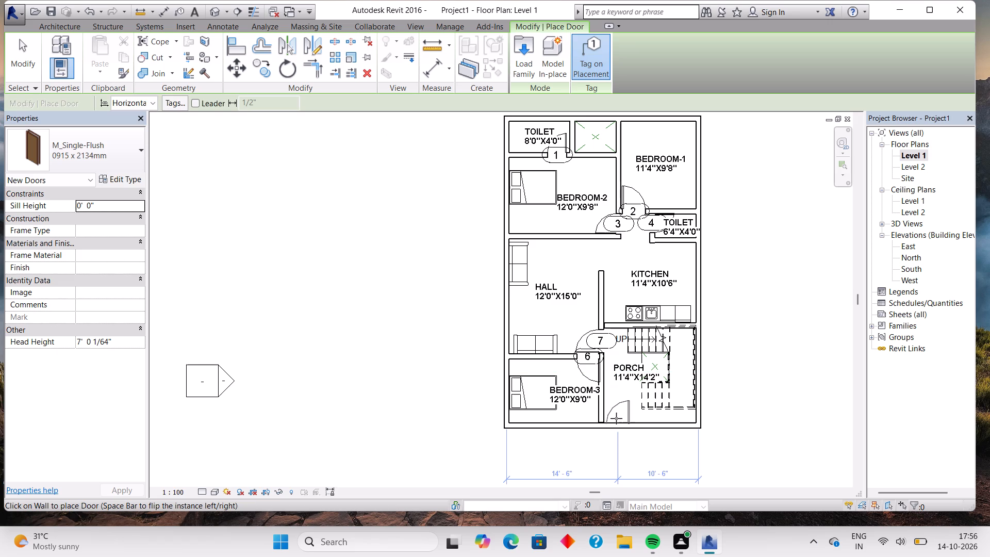
pyautogui.press('space')
pyautogui.click(616, 418)
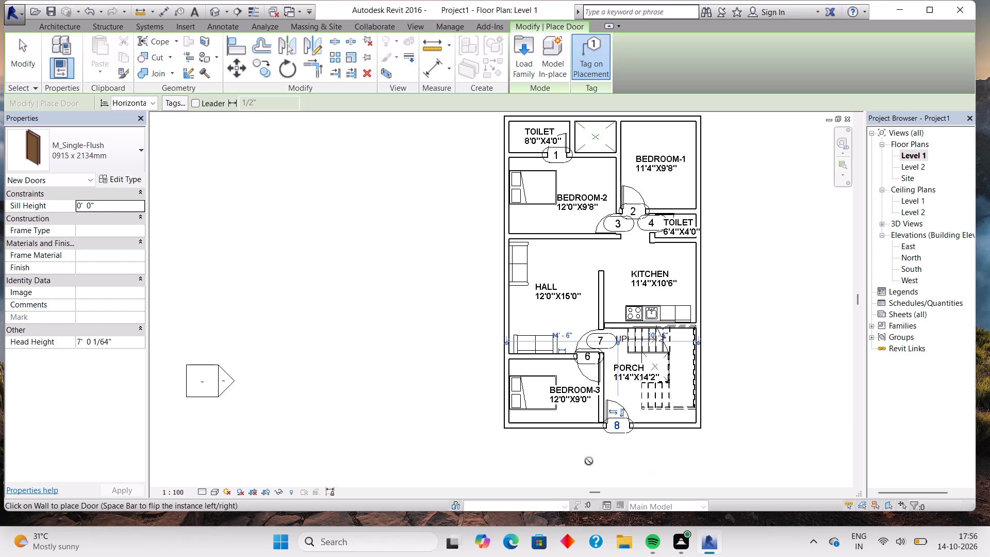
pyautogui.press('Escape')
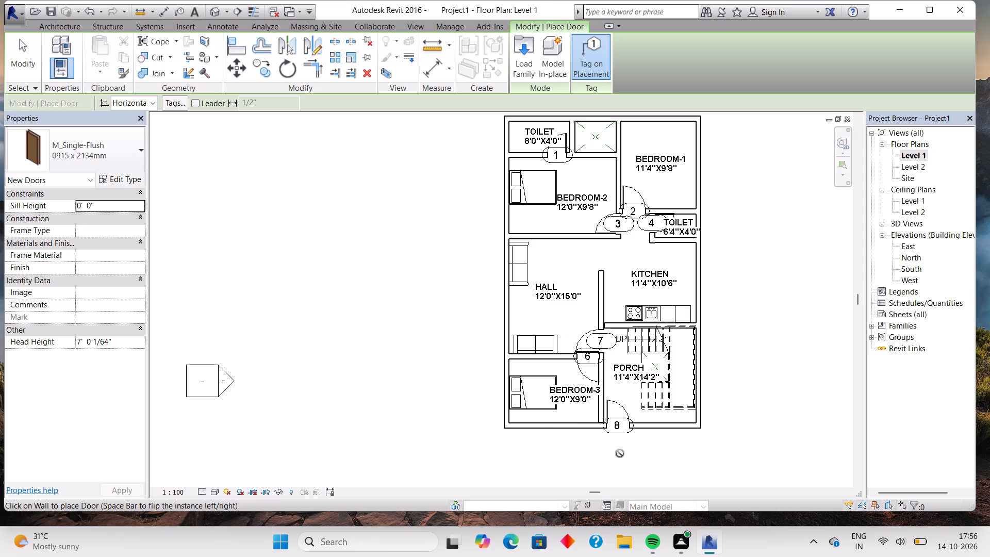
# Start loading a family and browse to the US Metric library inside the Autodesk Revit 2016 x64, RVT 2016, Libraries folder.
pyautogui.scroll(-3, 620, 453)
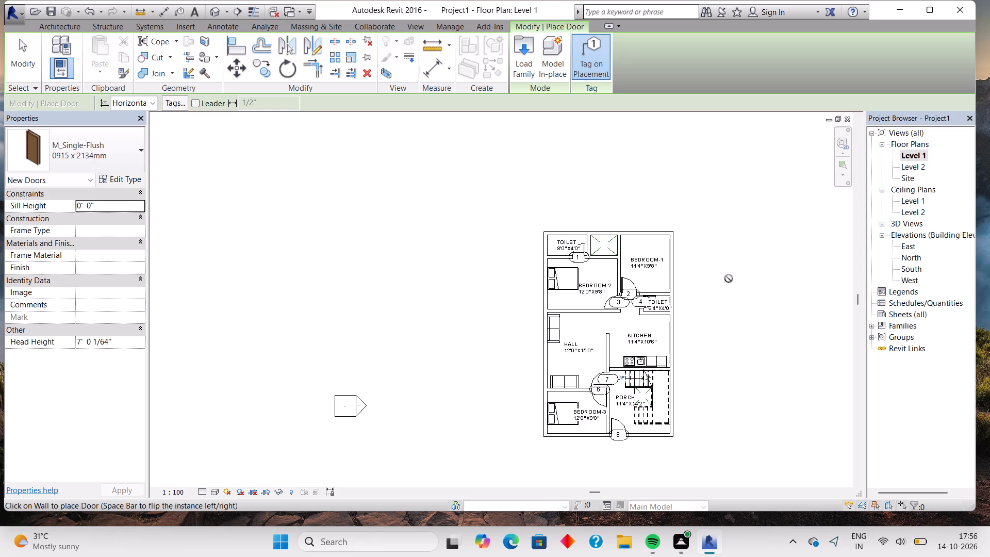
pyautogui.scroll(-2, 729, 278)
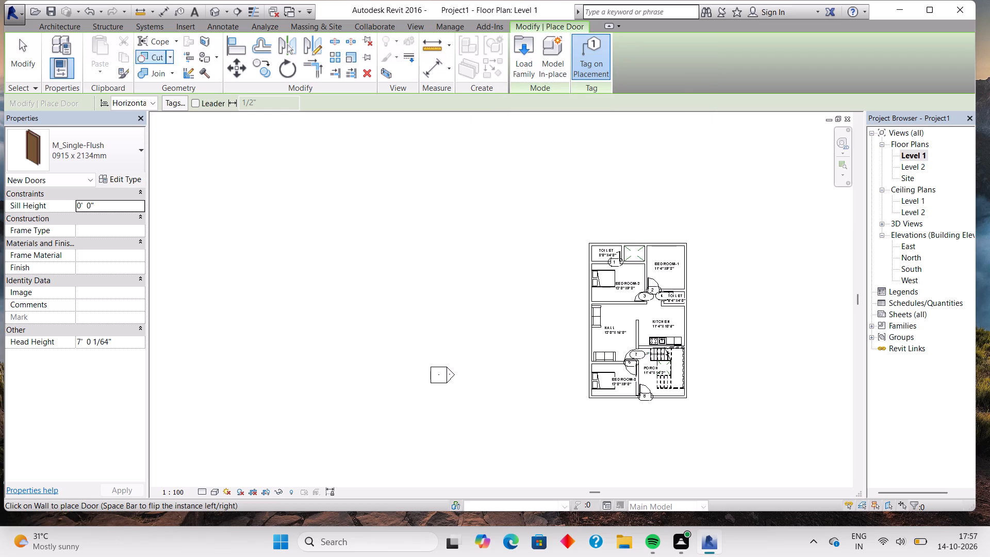
pyautogui.click(516, 51)
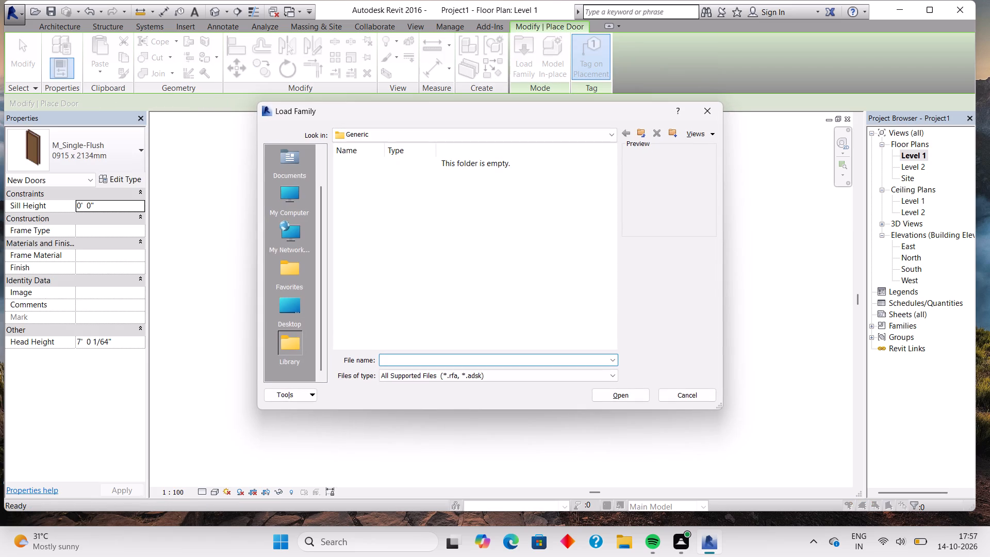
pyautogui.doubleClick(292, 200)
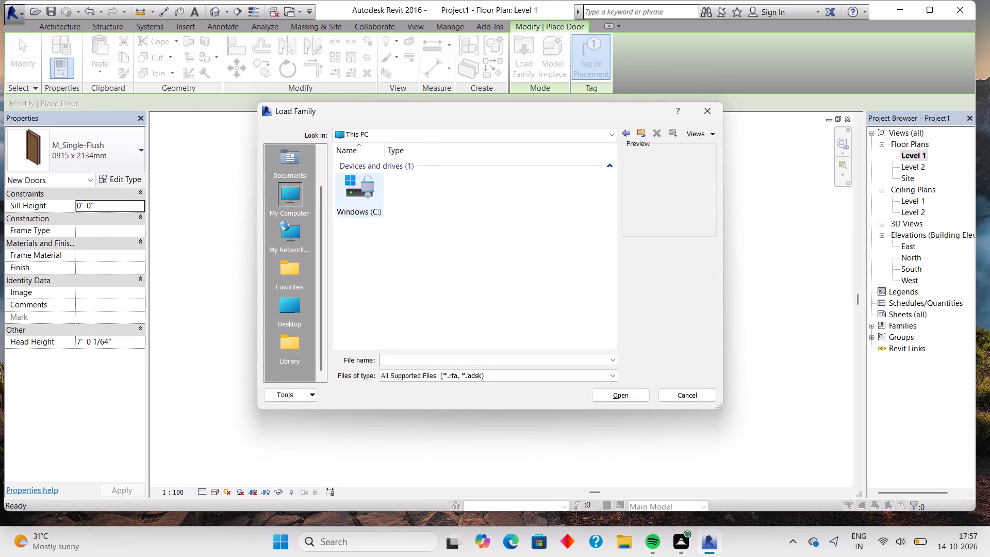
pyautogui.doubleClick(367, 190)
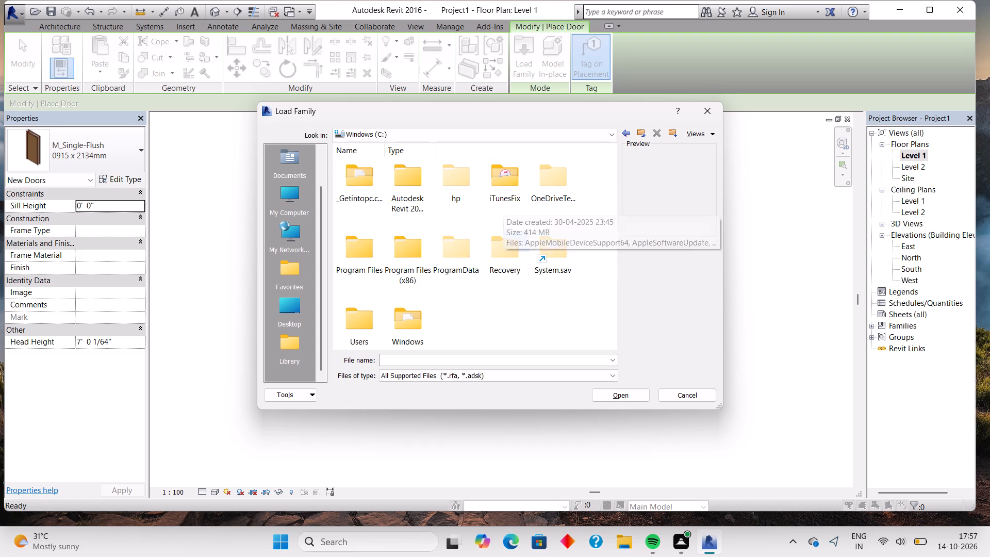
pyautogui.doubleClick(413, 197)
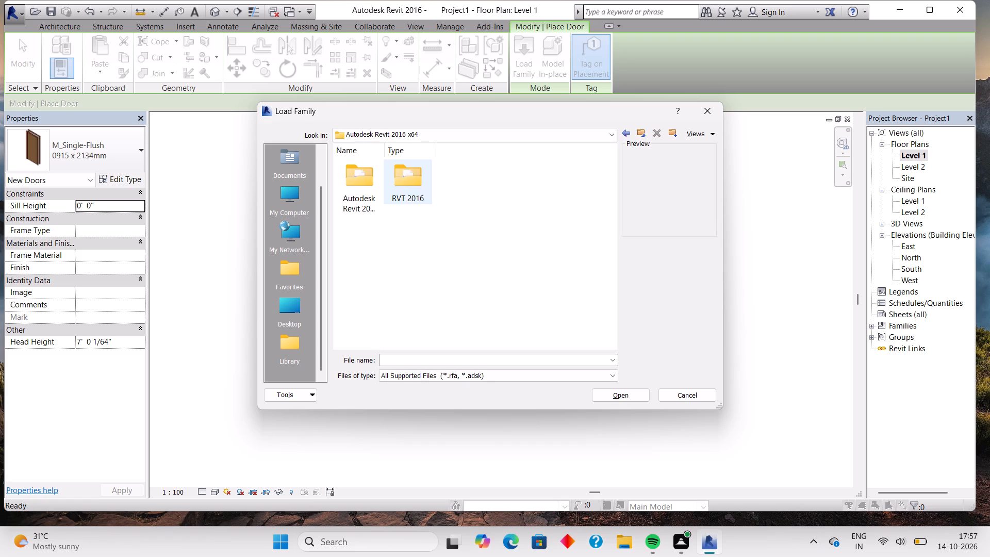
pyautogui.doubleClick(413, 197)
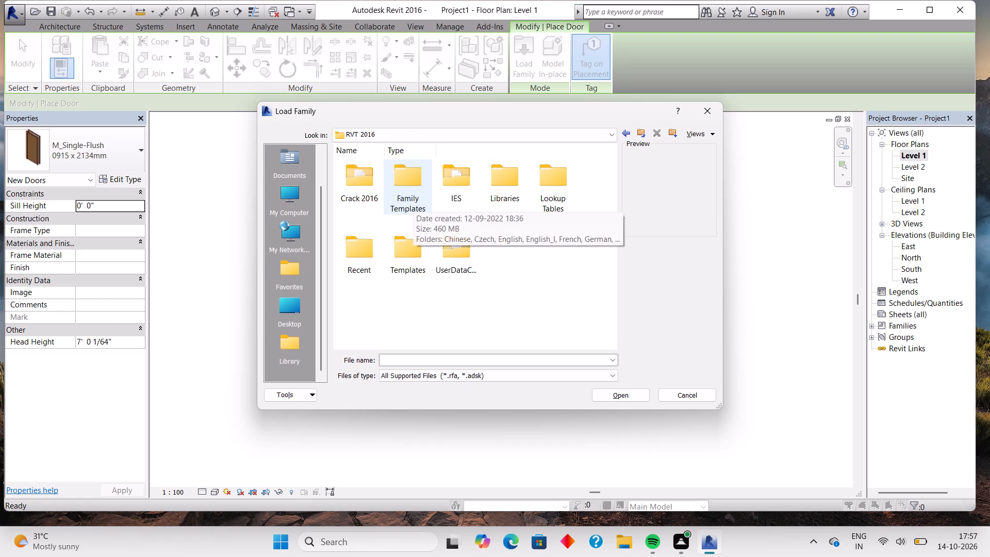
pyautogui.doubleClick(496, 184)
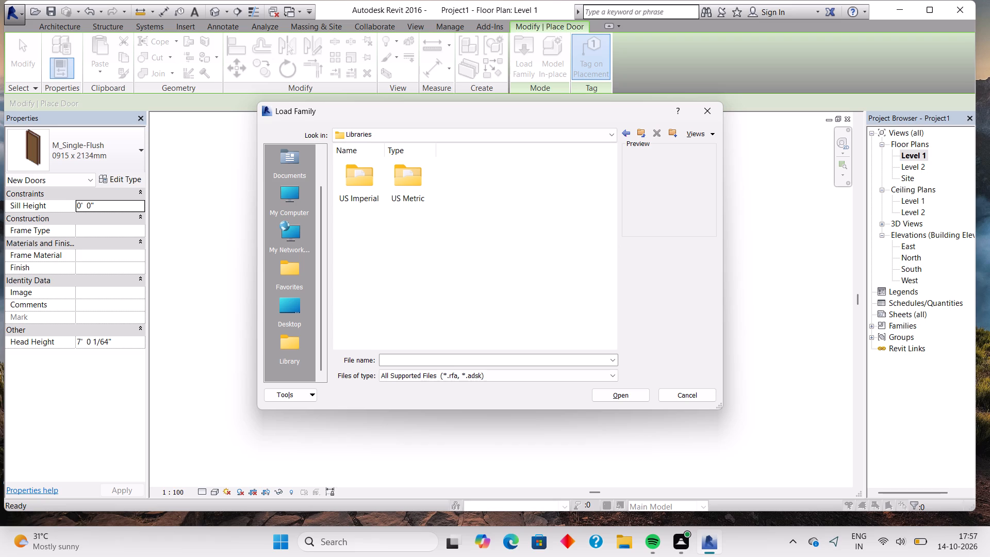
pyautogui.doubleClick(410, 183)
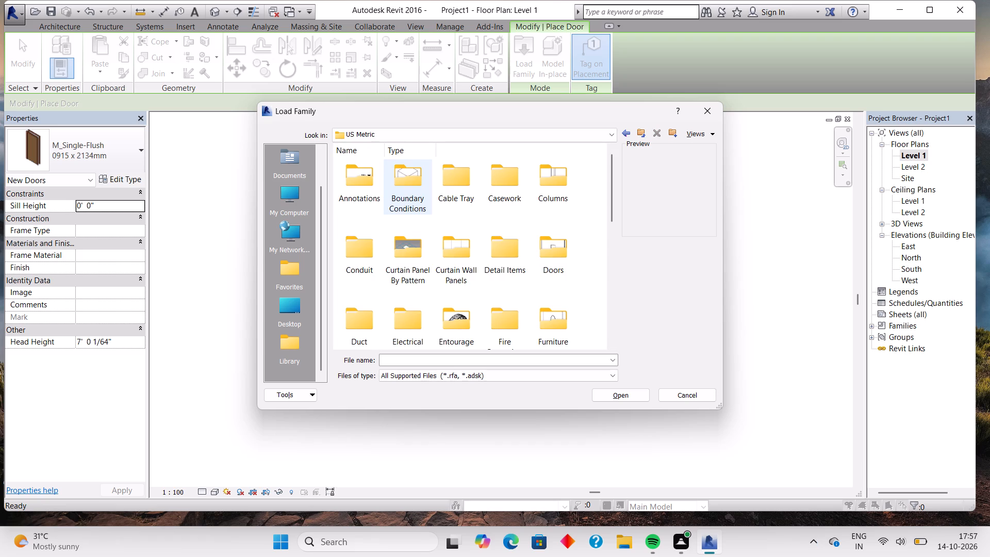
# Look through the US Metric library's Cable Tray, Casework and Columns folders for a family to load.
pyautogui.scroll(-1, 472, 233)
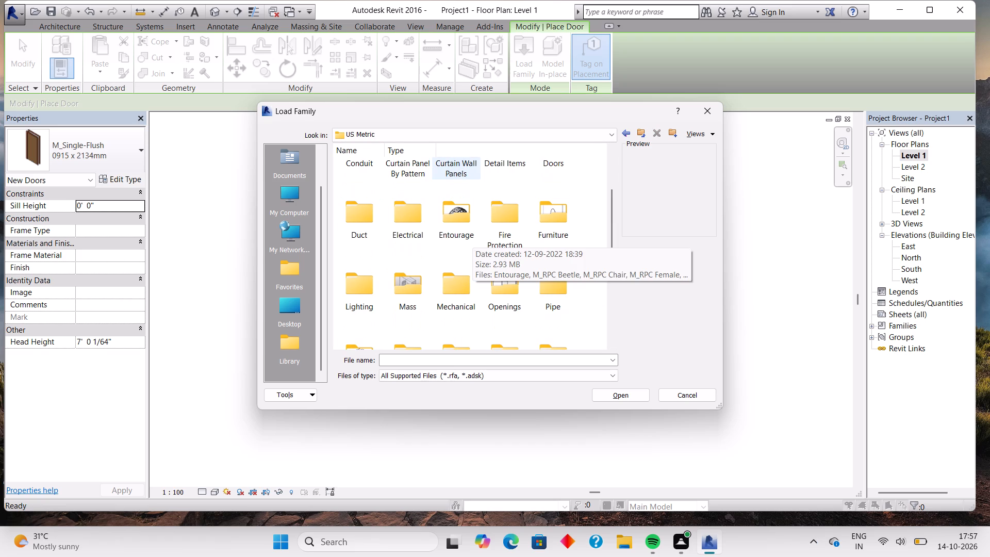
pyautogui.scroll(1, 472, 233)
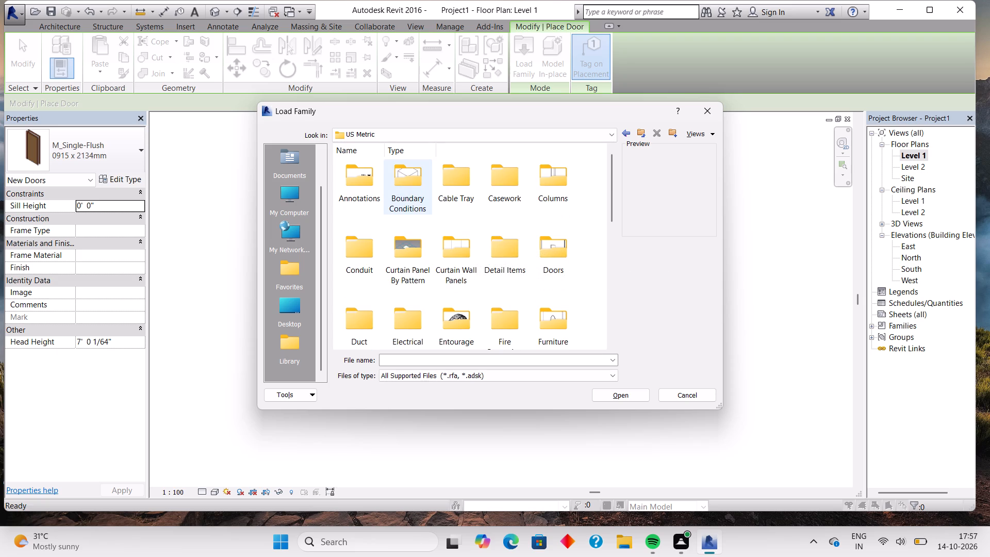
pyautogui.click(449, 193)
pyautogui.click(449, 193)
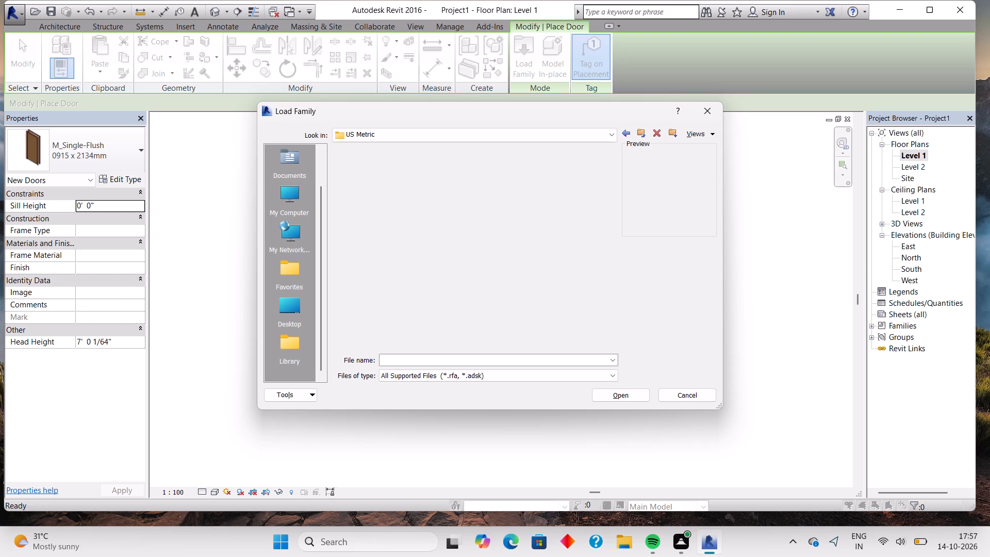
pyautogui.click(631, 132)
pyautogui.doubleClick(513, 188)
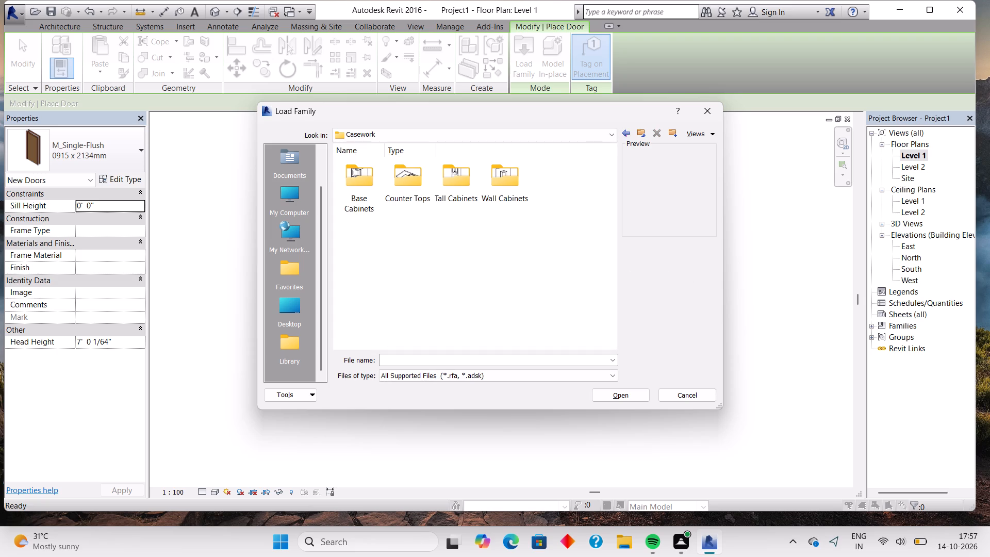
pyautogui.click(624, 133)
pyautogui.doubleClick(555, 185)
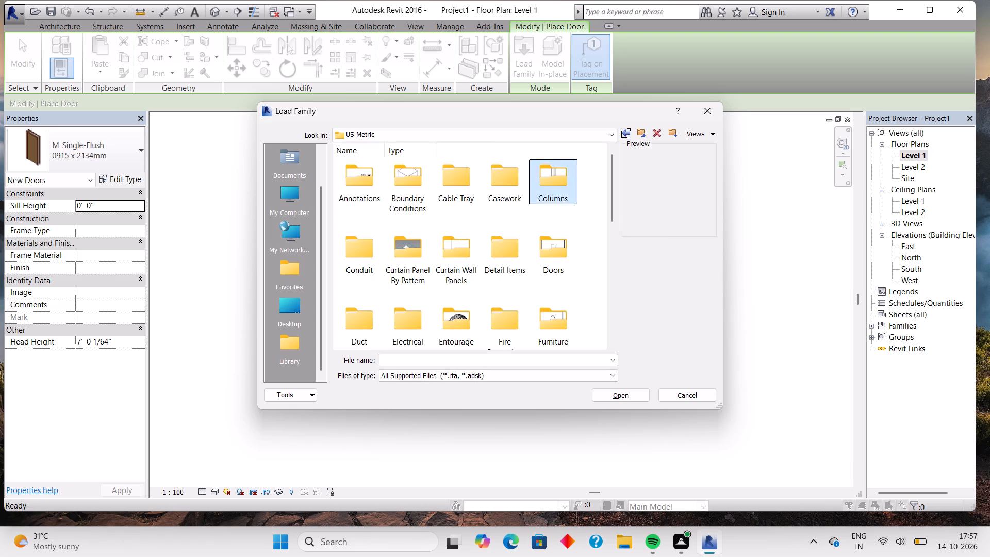
pyautogui.click(625, 135)
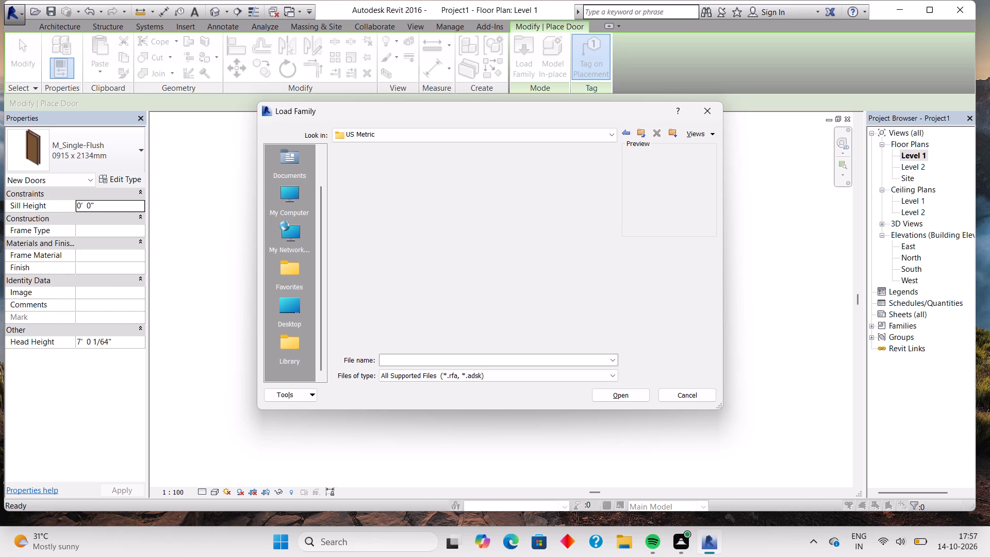
# Look through the library's Conduit fittings, including the EMT folder, and the Detail Items folder.
pyautogui.click(364, 251)
pyautogui.click(364, 251)
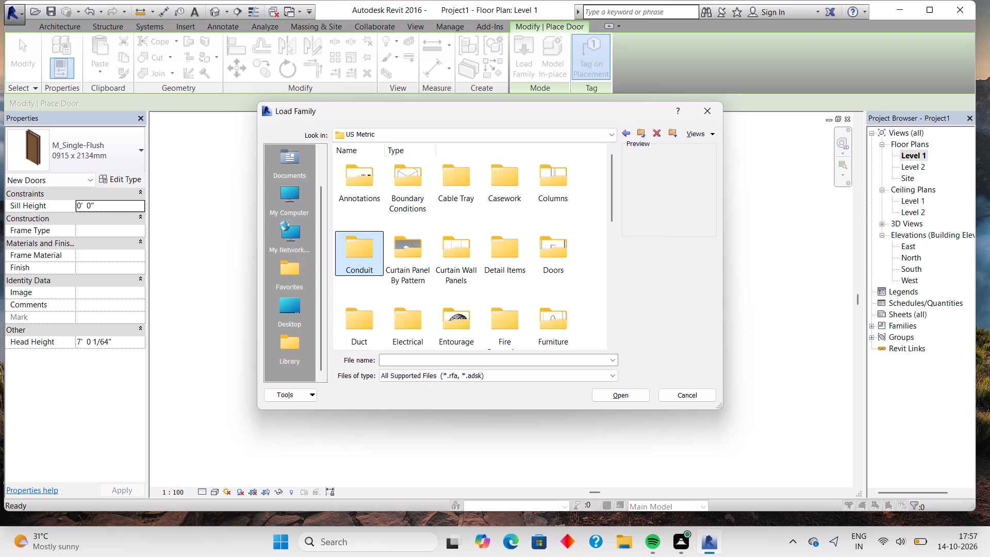
pyautogui.doubleClick(364, 251)
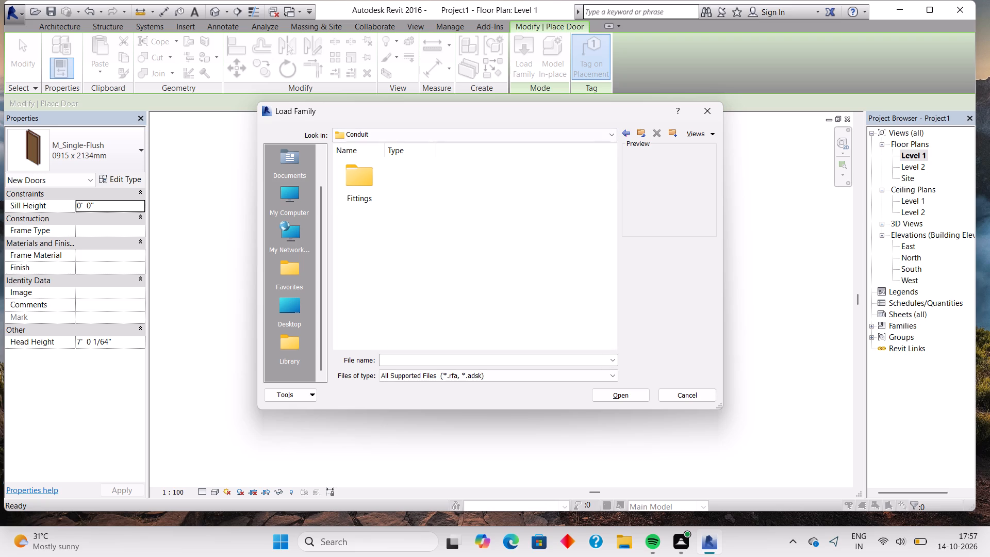
pyautogui.doubleClick(355, 186)
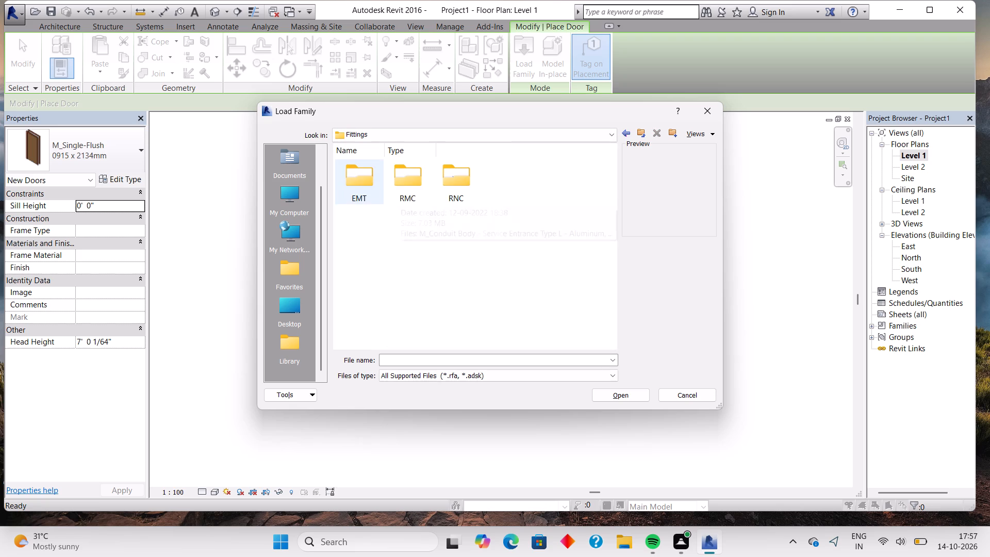
pyautogui.doubleClick(354, 185)
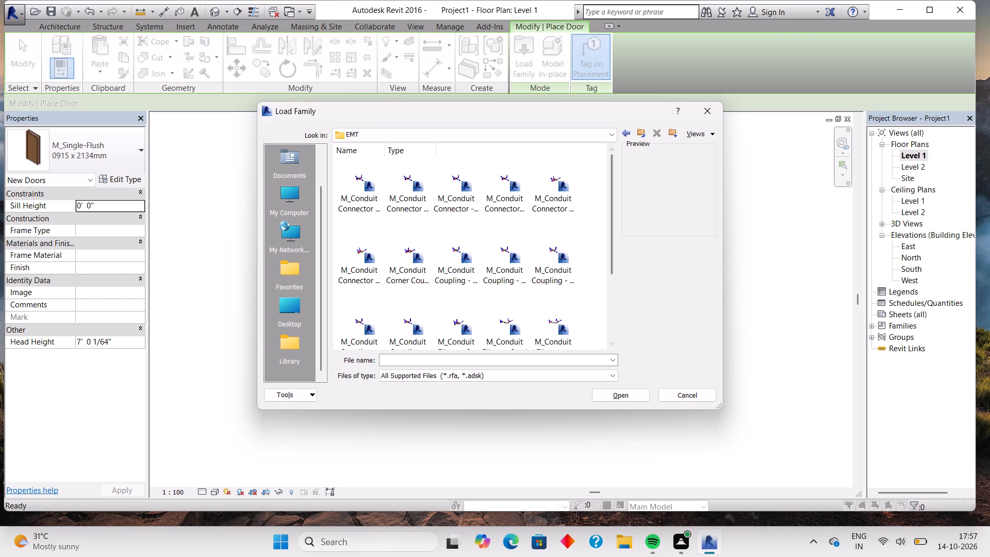
pyautogui.click(629, 135)
pyautogui.click(629, 135)
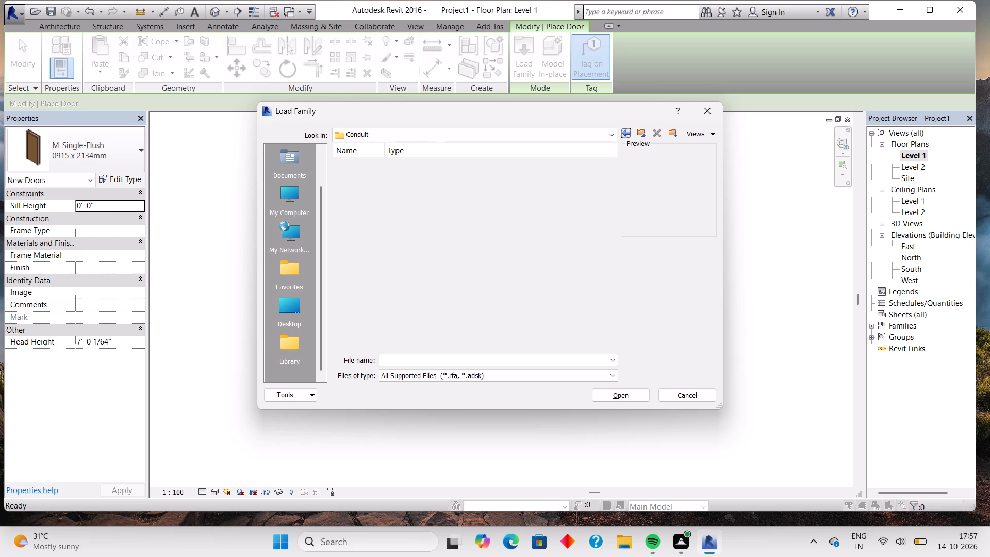
pyautogui.click(629, 135)
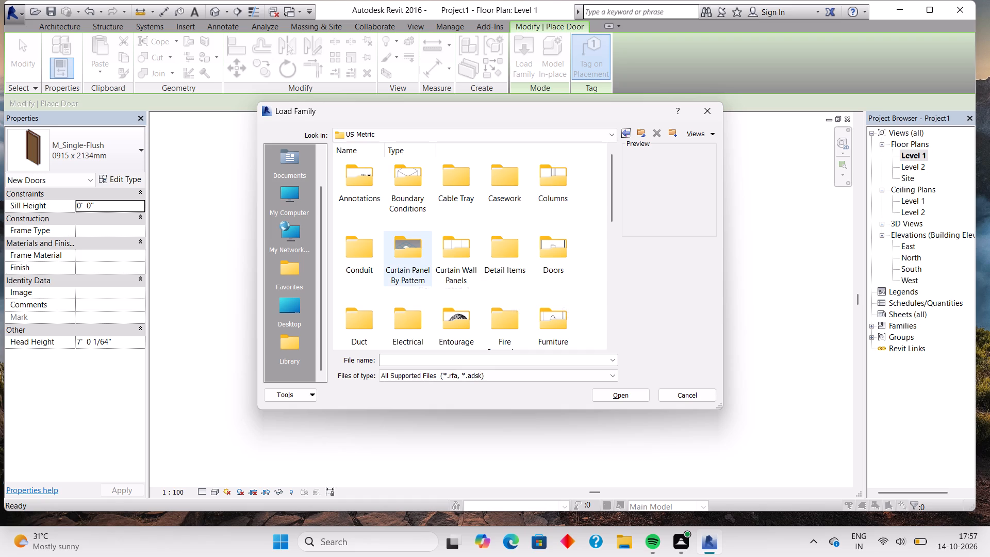
pyautogui.click(510, 250)
pyautogui.click(502, 252)
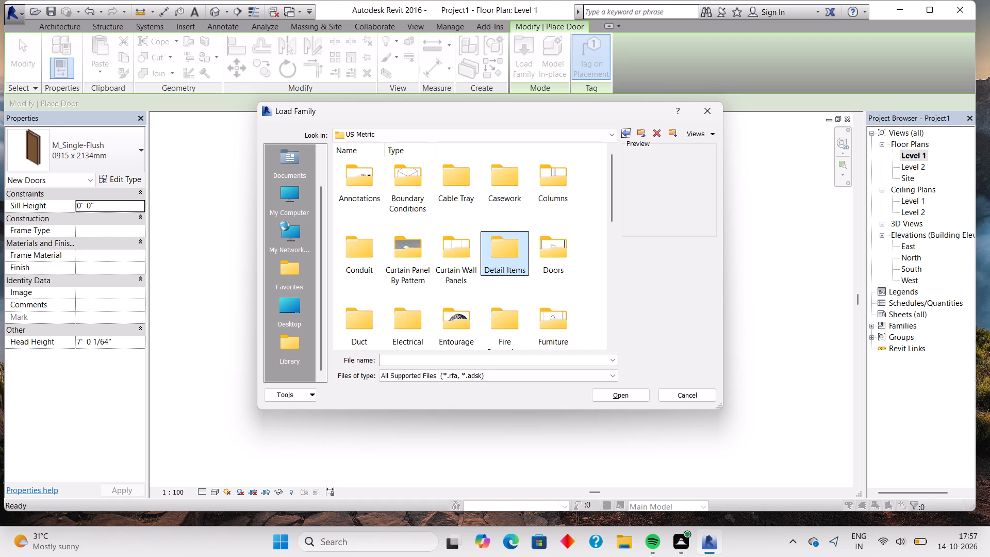
pyautogui.doubleClick(502, 252)
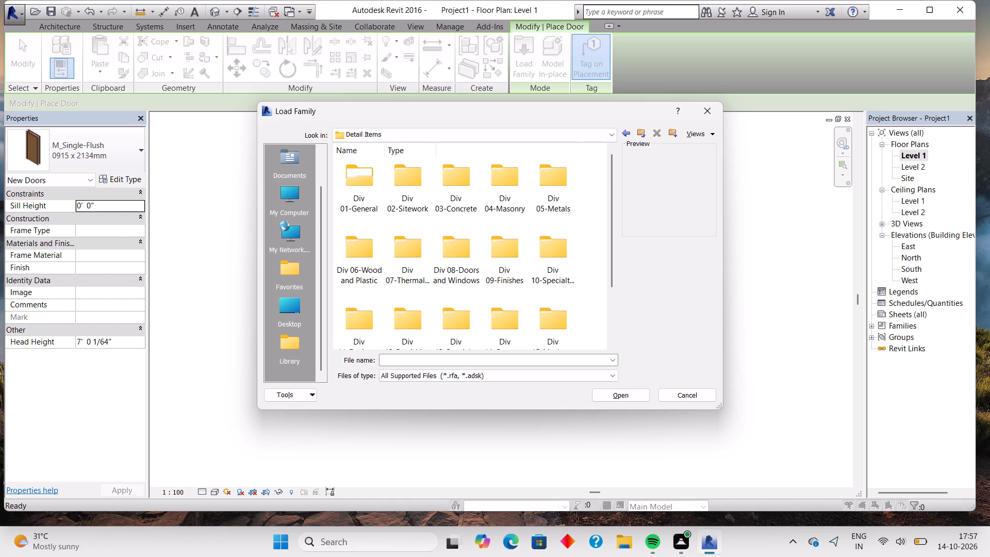
pyautogui.click(621, 137)
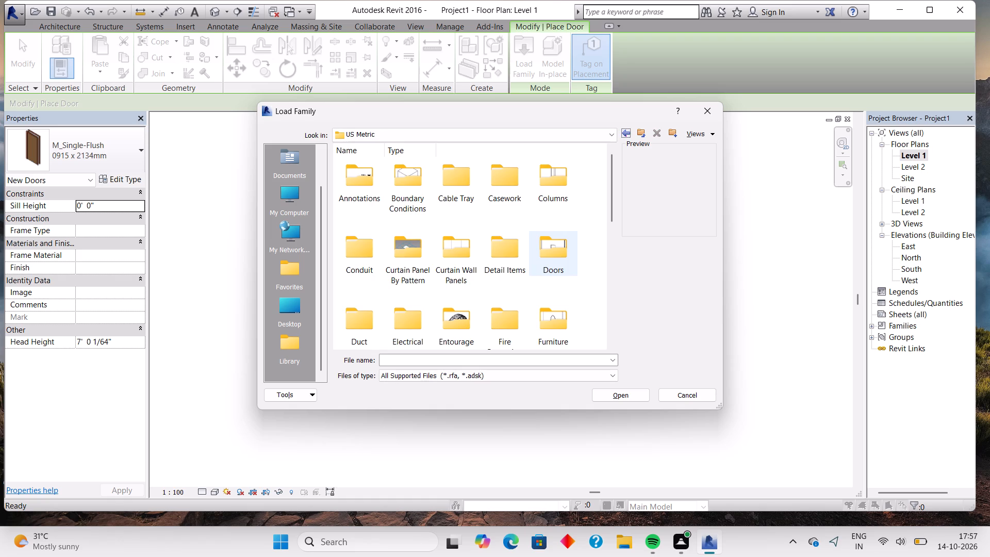
# Examine the door families in the library's Doors folder and its Residential subfolder.
pyautogui.doubleClick(557, 247)
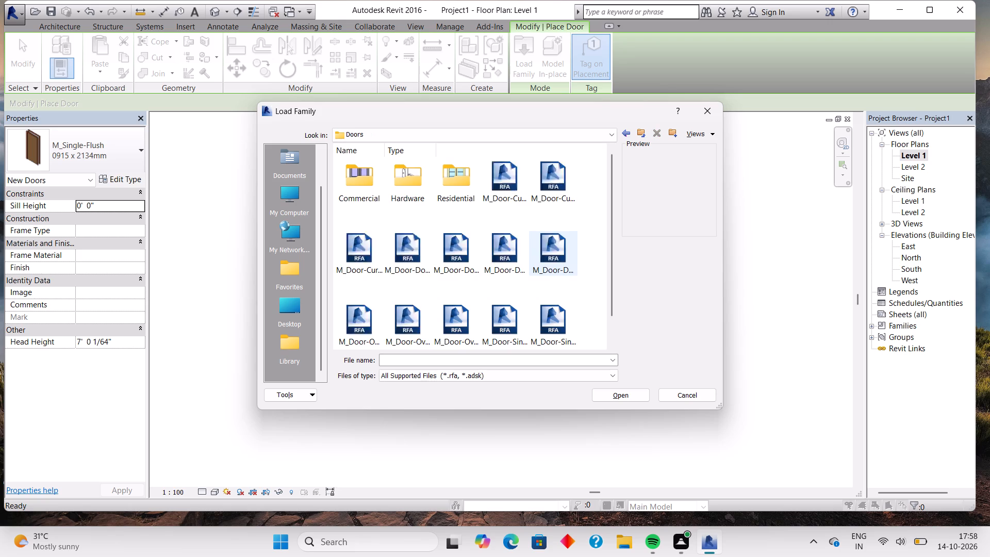
pyautogui.scroll(-2, 537, 239)
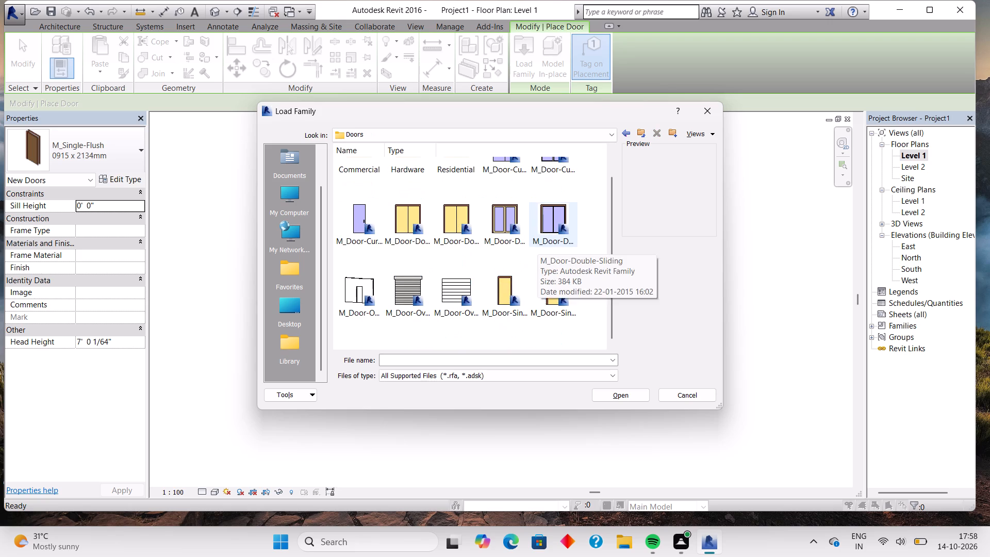
pyautogui.scroll(-1, 537, 239)
pyautogui.scroll(3, 537, 239)
pyautogui.doubleClick(463, 187)
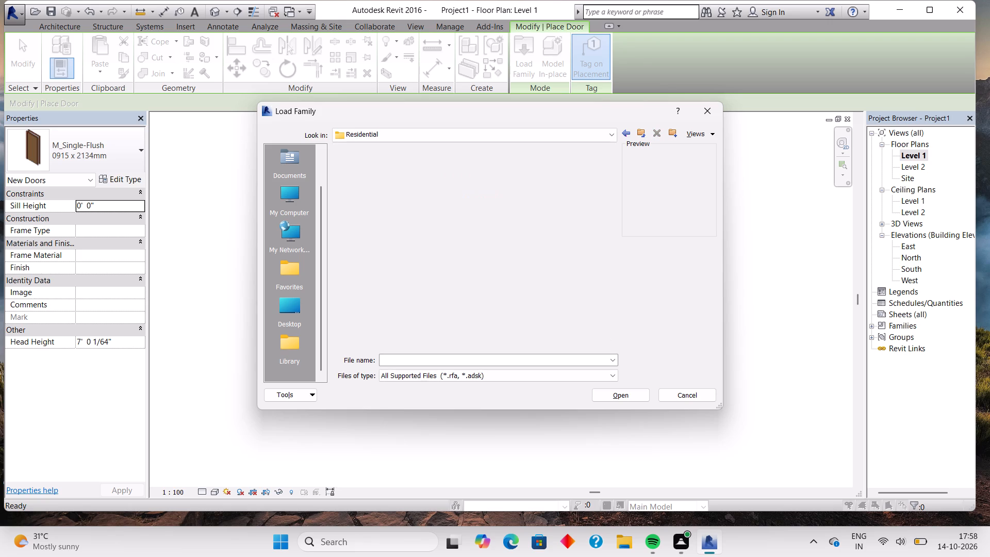
pyautogui.scroll(-3, 473, 259)
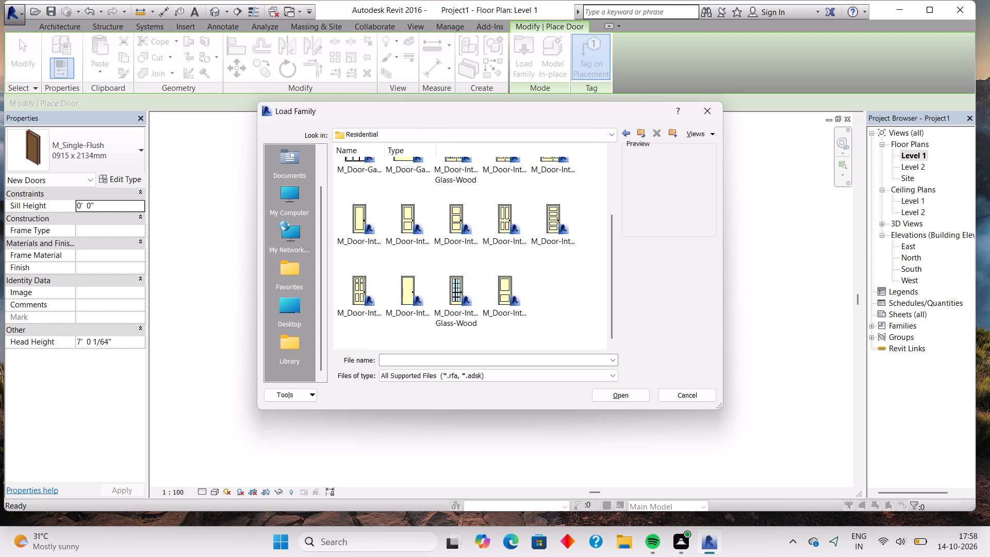
pyautogui.click(624, 130)
pyautogui.click(624, 130)
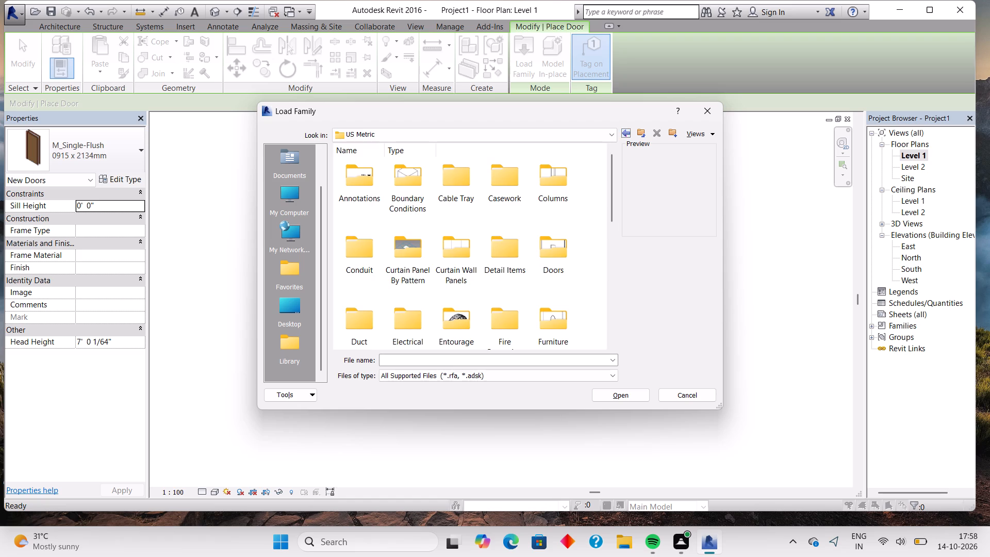
# Look through the library's Duct folder, including Accessories and the Oval and Profiles subfolders of Fittings.
pyautogui.doubleClick(366, 321)
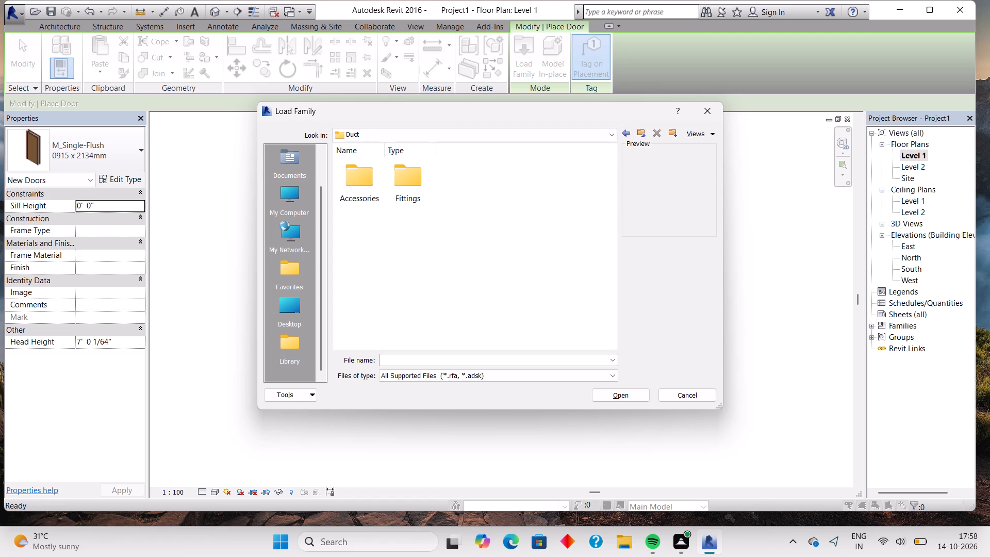
pyautogui.doubleClick(367, 178)
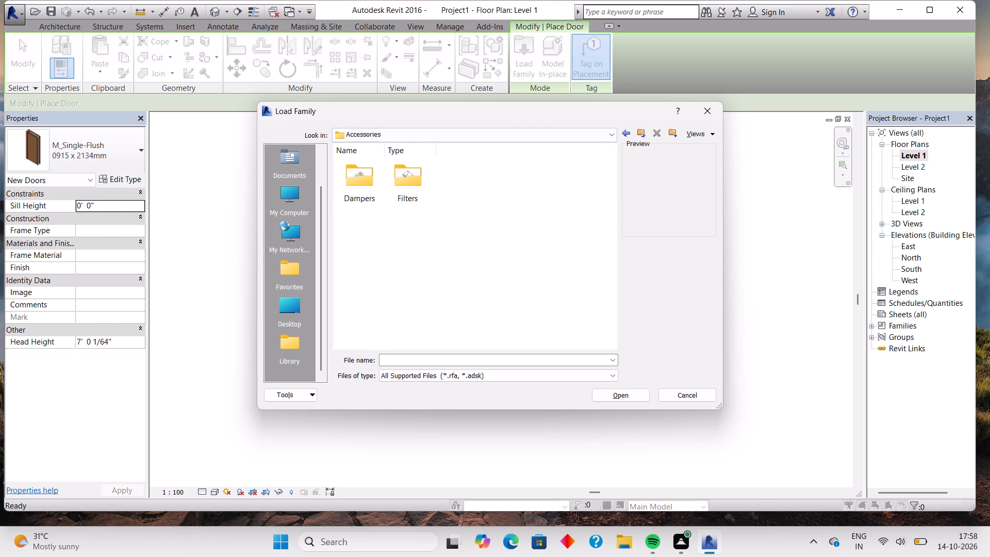
pyautogui.click(626, 138)
pyautogui.doubleClick(394, 181)
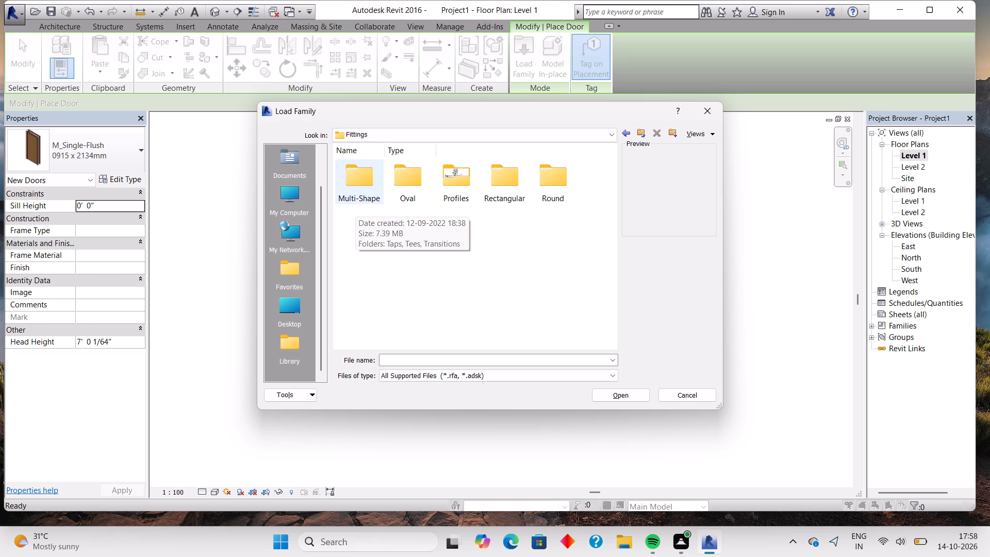
pyautogui.click(398, 182)
pyautogui.click(398, 182)
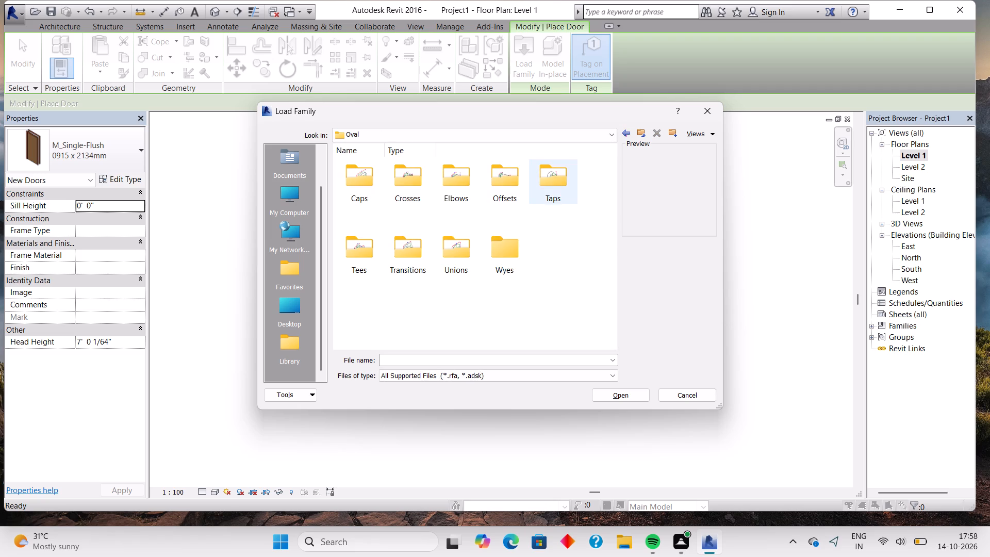
pyautogui.click(632, 130)
pyautogui.click(626, 133)
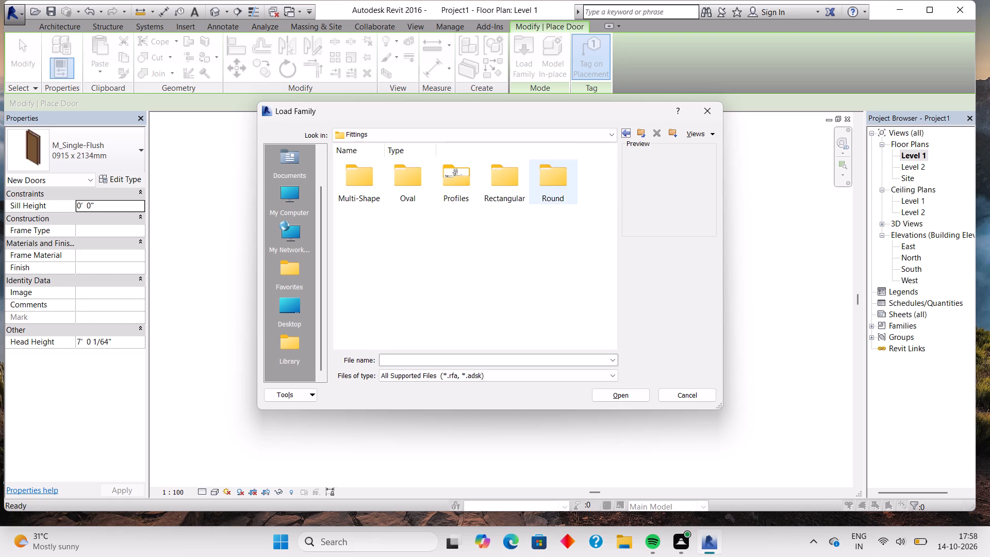
pyautogui.doubleClick(455, 178)
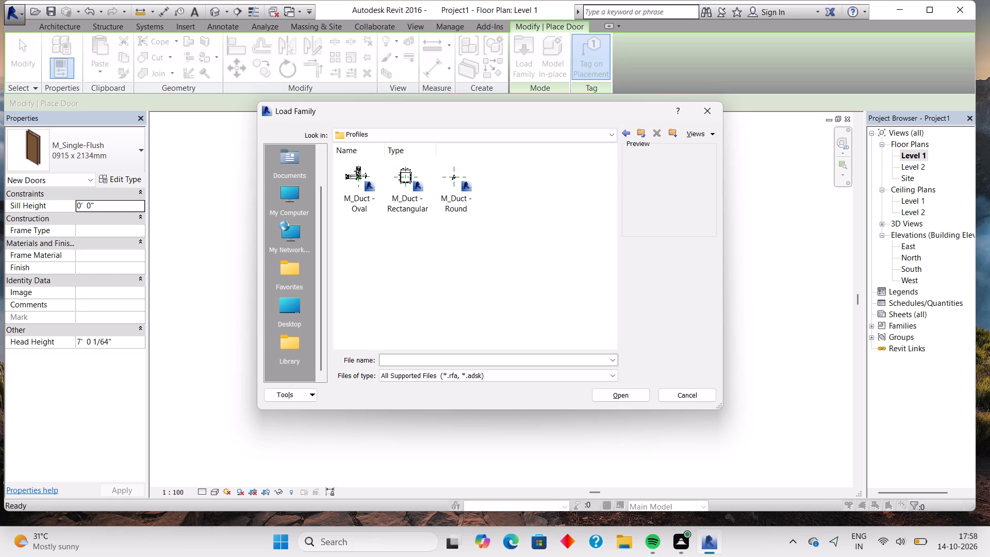
pyautogui.click(627, 135)
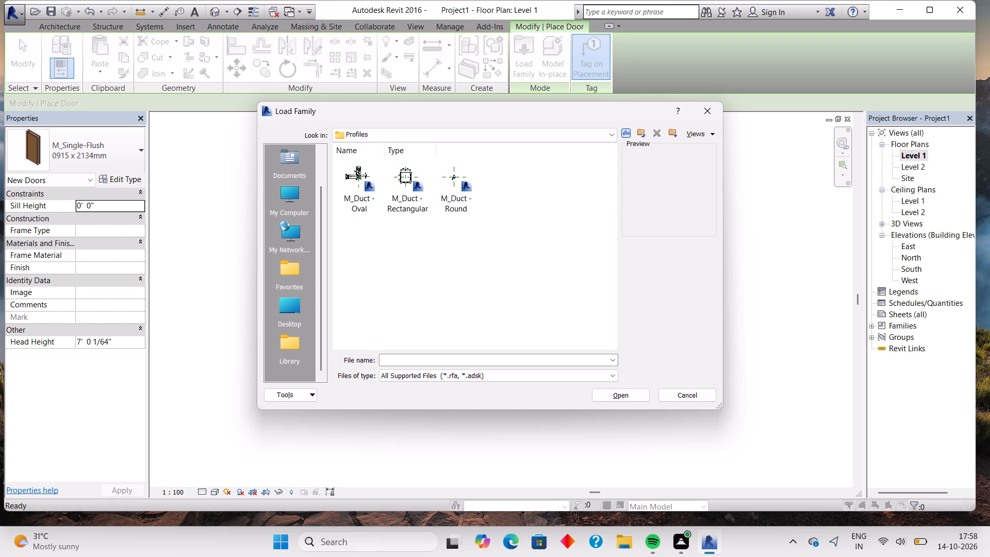
pyautogui.click(627, 135)
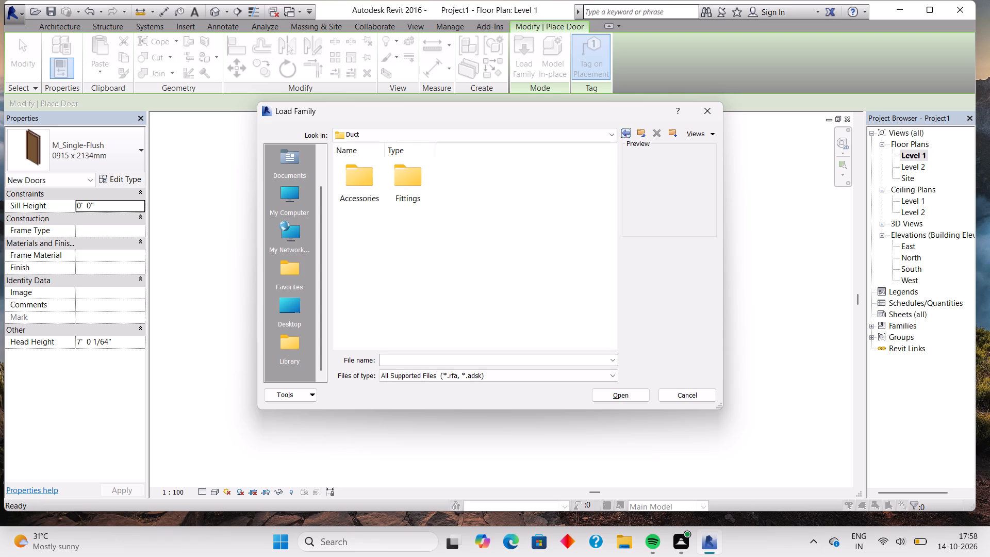
pyautogui.click(627, 135)
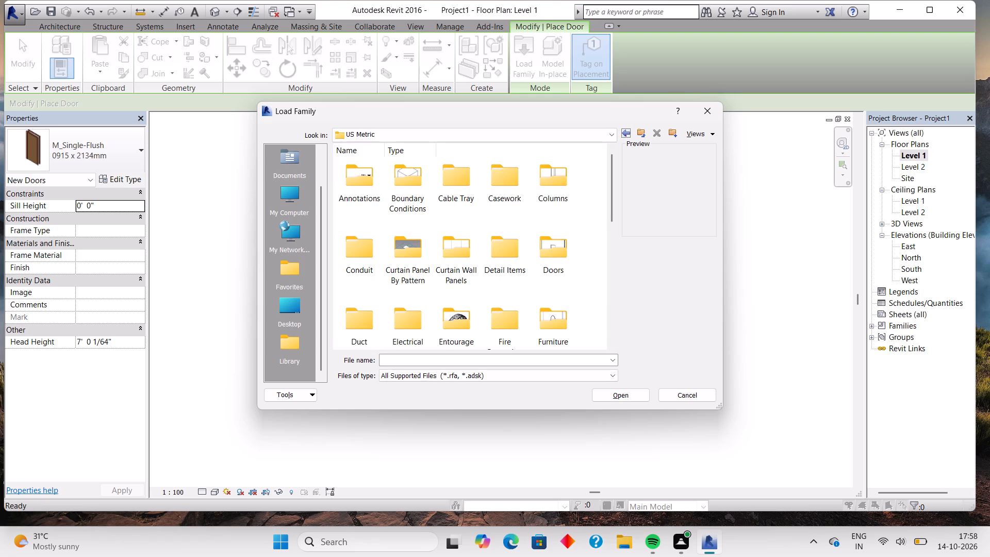
# Look through the library's Electrical folder, including its Architectural subfolder, and the Entourage folder.
pyautogui.click(351, 320)
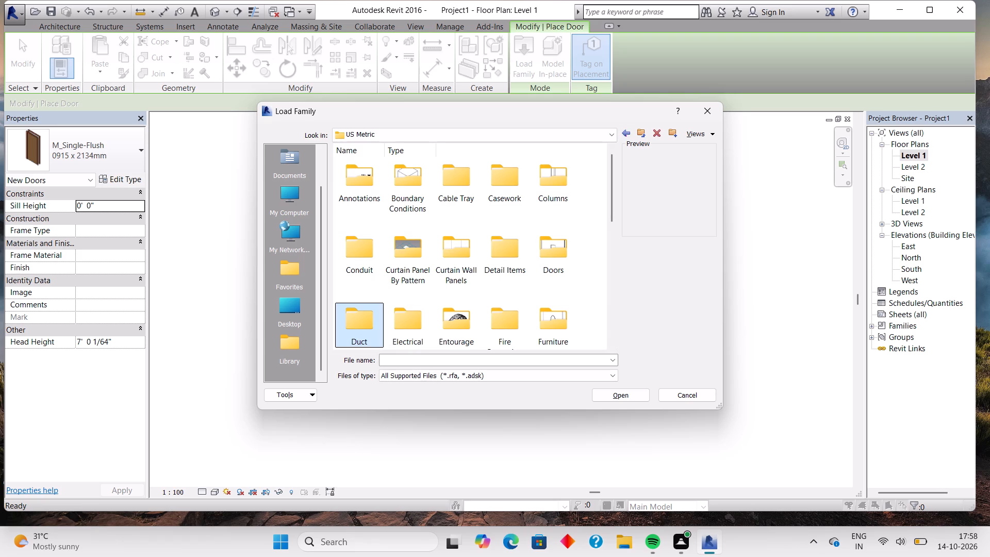
pyautogui.doubleClick(406, 323)
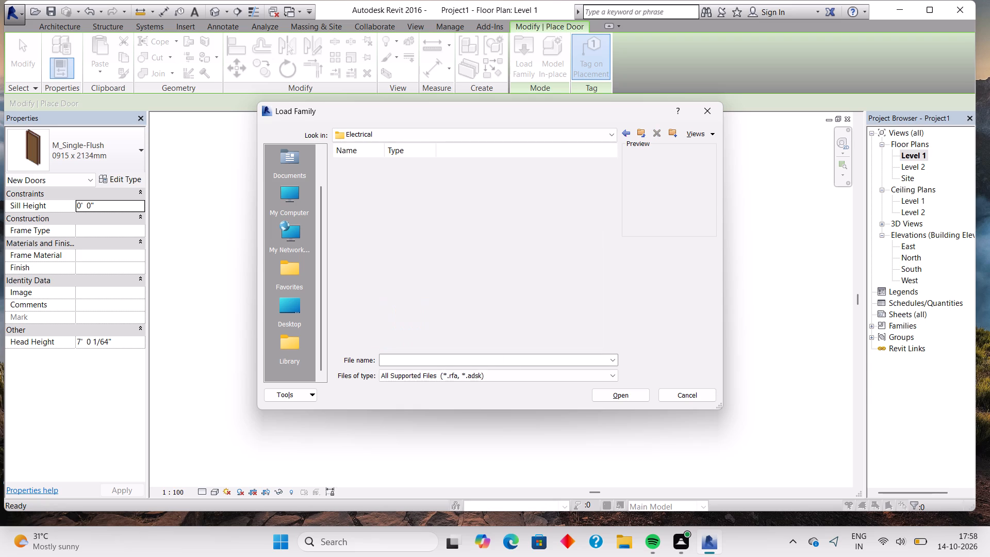
pyautogui.doubleClick(367, 192)
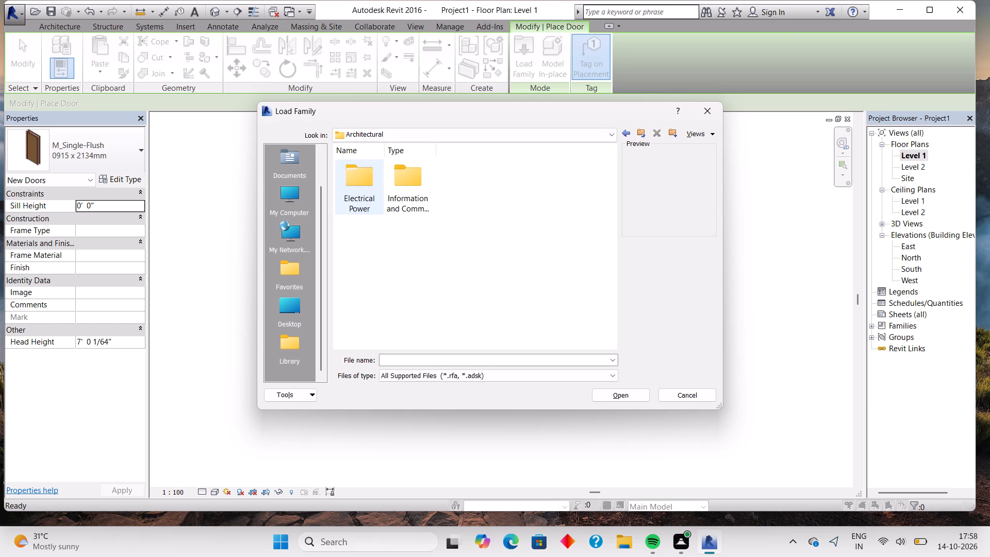
pyautogui.click(623, 131)
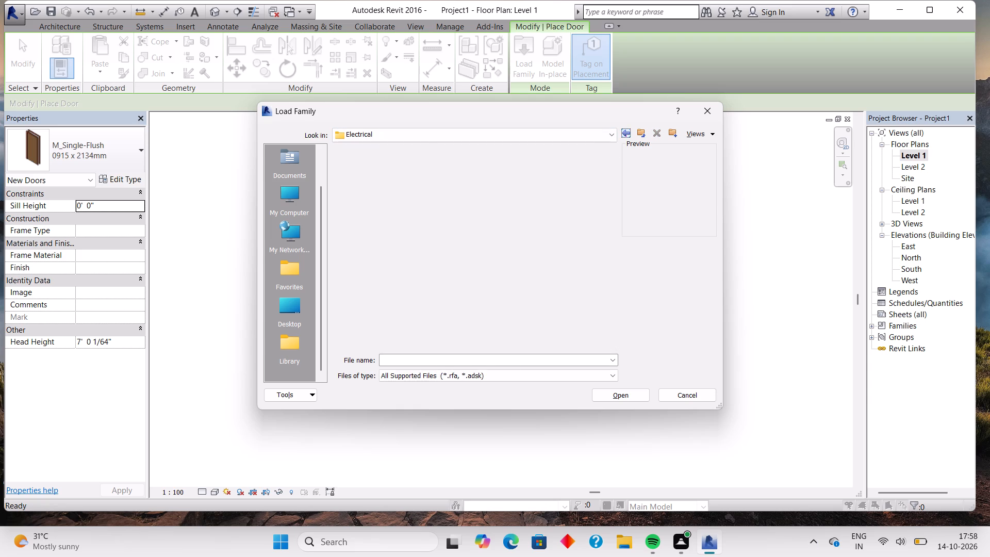
pyautogui.click(623, 131)
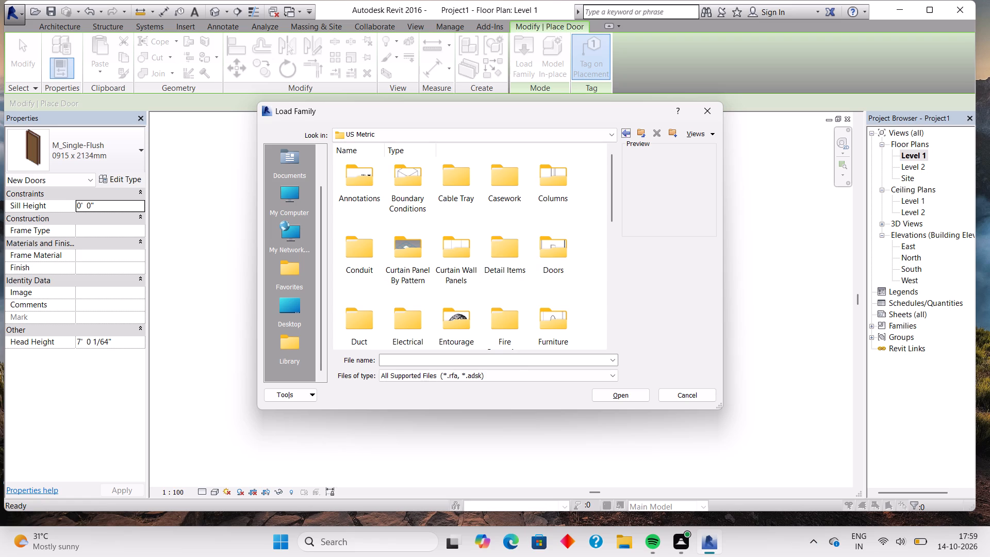
pyautogui.doubleClick(463, 321)
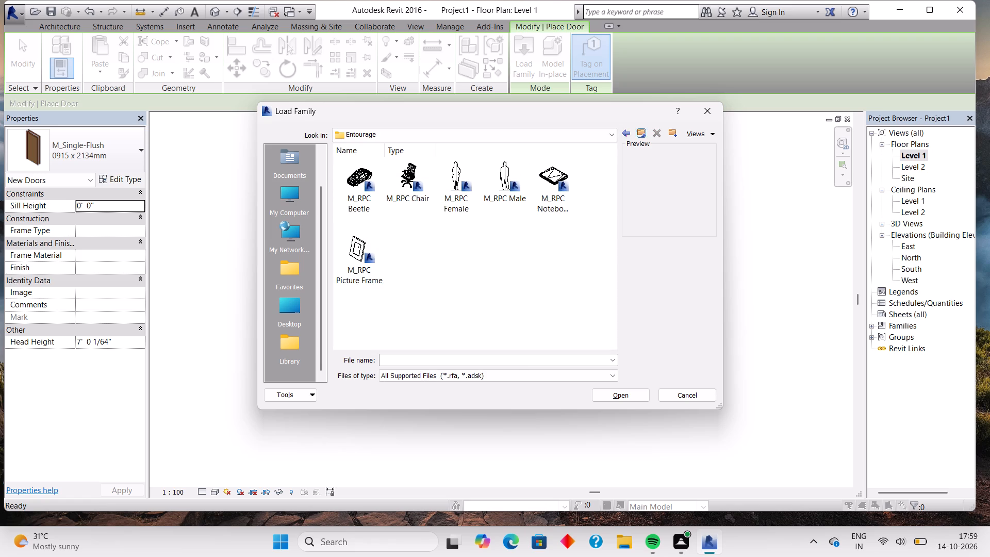
pyautogui.click(621, 135)
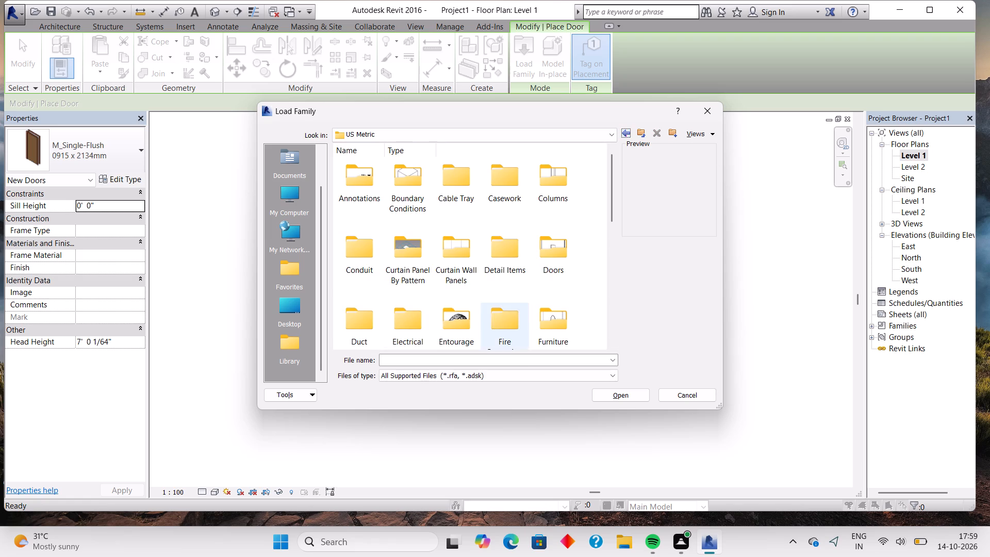
# Examine the Fire Protection families in the Accessories, Cabinets, Connections and Valves subfolders.
pyautogui.doubleClick(499, 321)
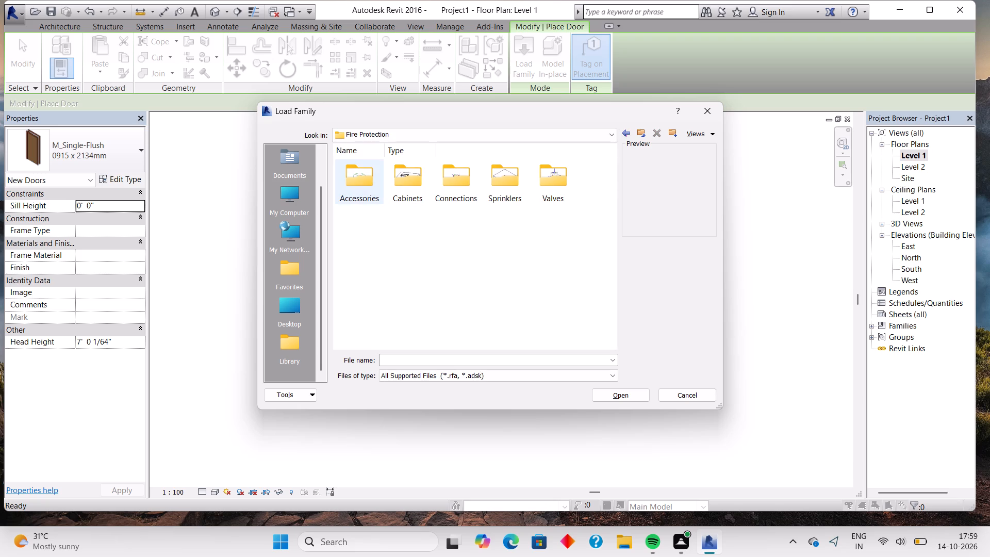
pyautogui.doubleClick(353, 184)
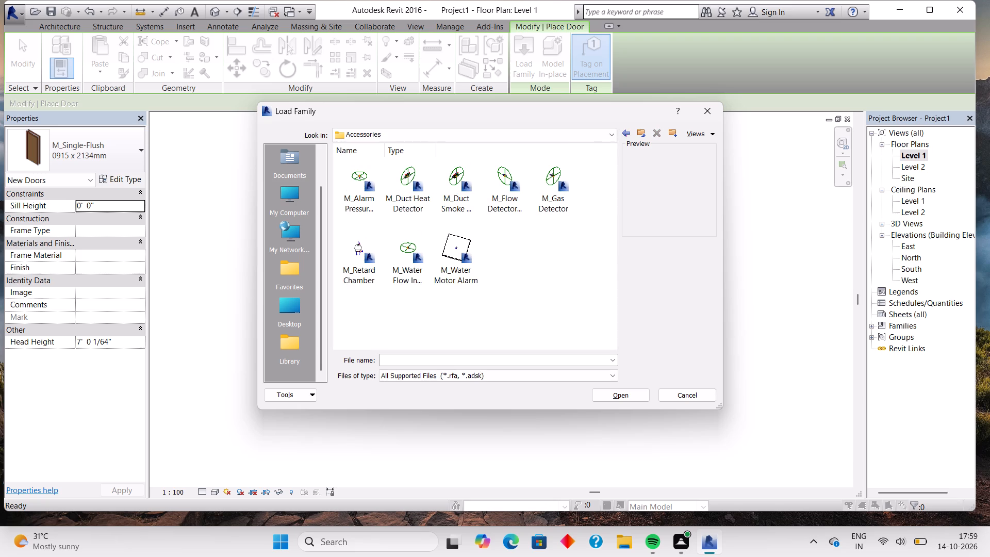
pyautogui.click(628, 133)
pyautogui.doubleClick(414, 177)
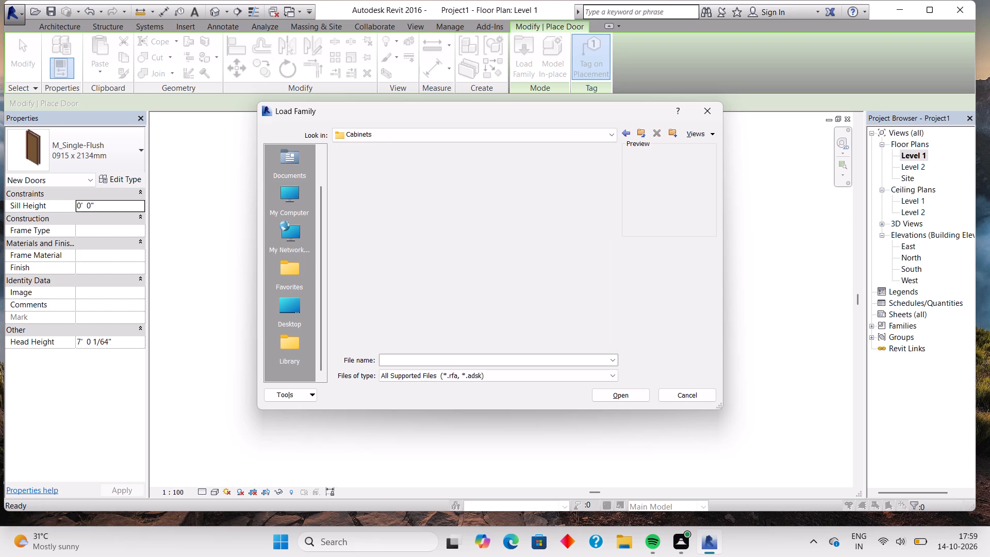
pyautogui.click(630, 131)
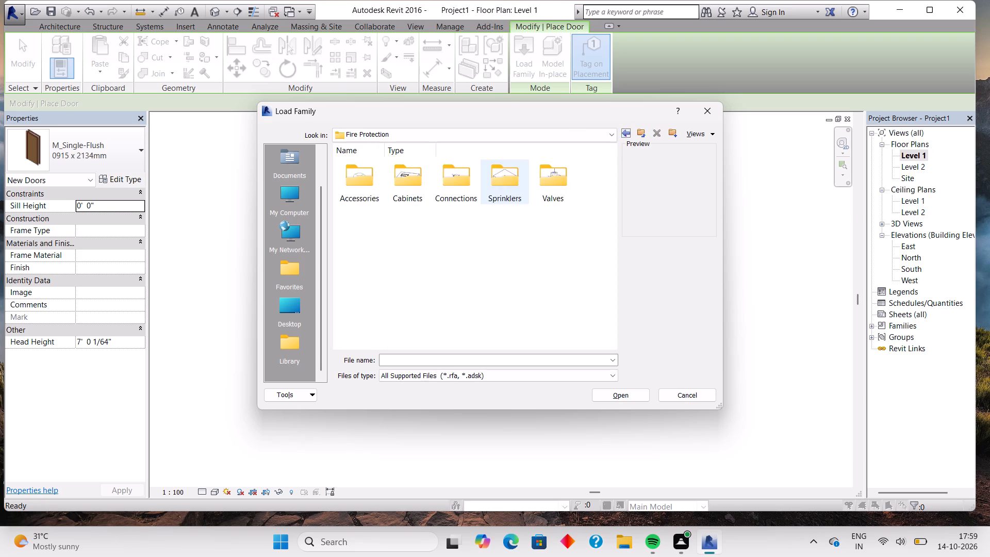
pyautogui.doubleClick(453, 178)
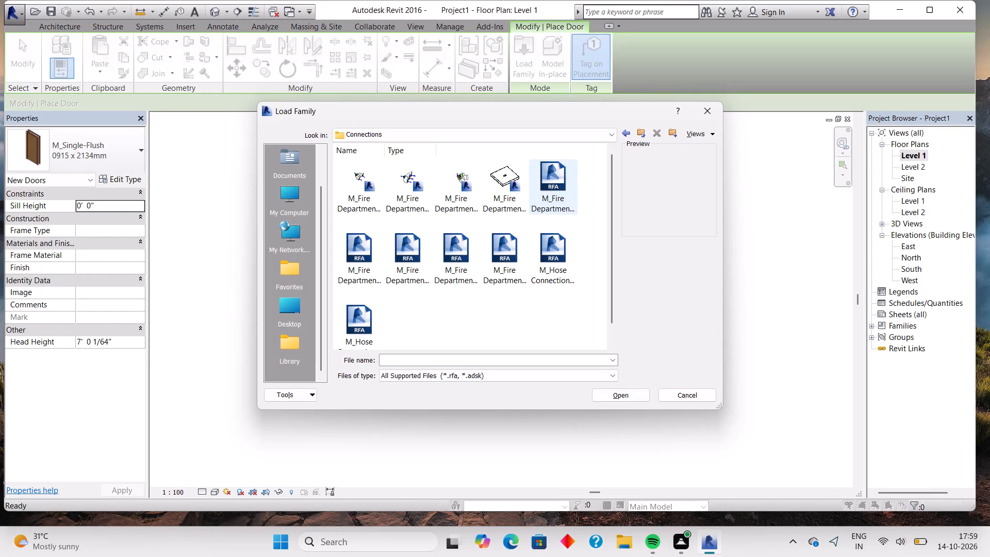
pyautogui.click(629, 136)
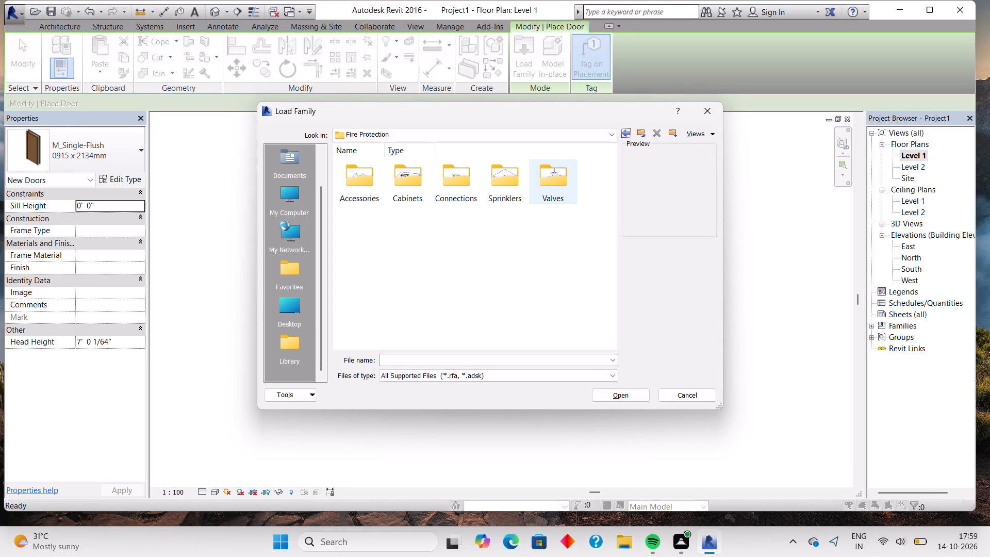
pyautogui.doubleClick(550, 182)
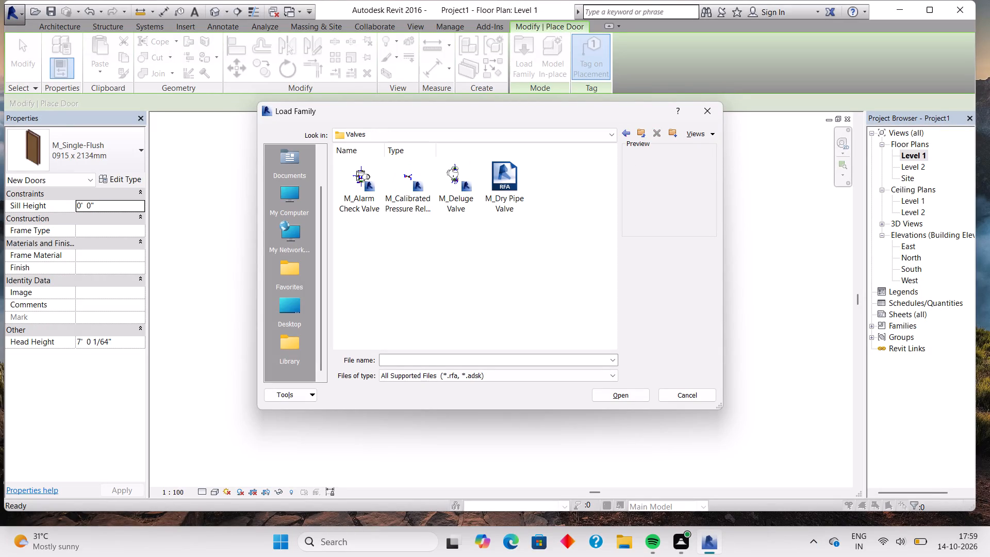
pyautogui.click(622, 135)
pyautogui.click(622, 135)
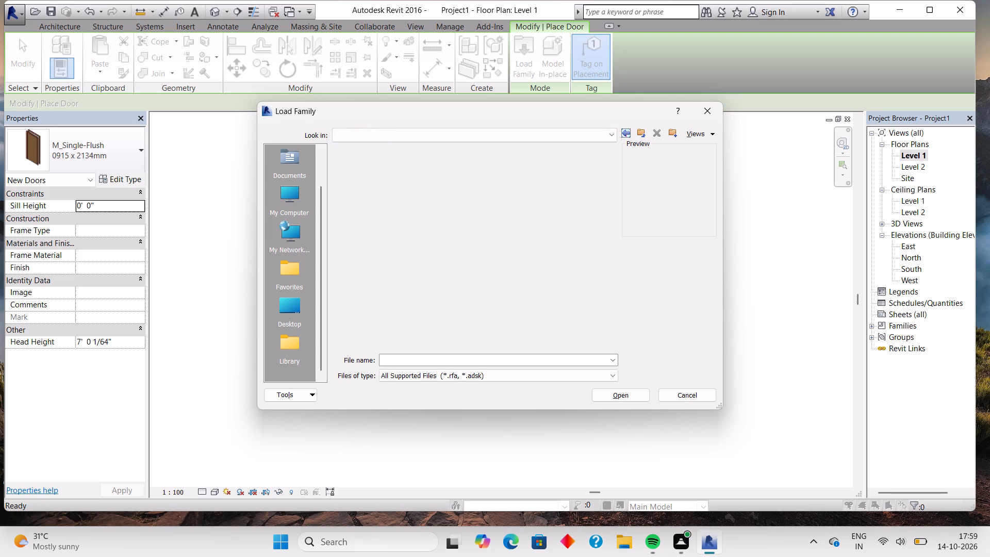
# Examine the families in the library's Furniture folder and its Seating subfolder.
pyautogui.doubleClick(542, 316)
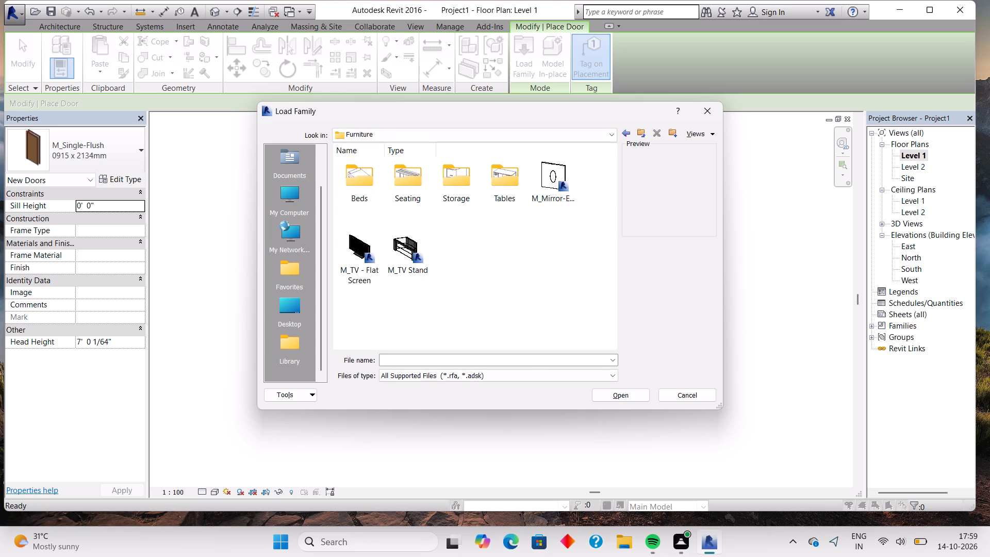
pyautogui.doubleClick(410, 181)
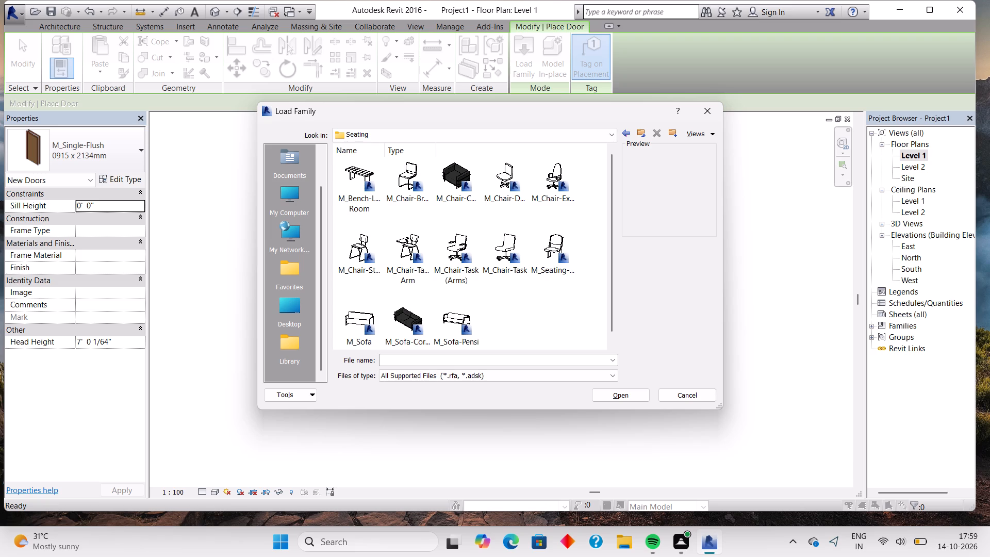
pyautogui.click(630, 135)
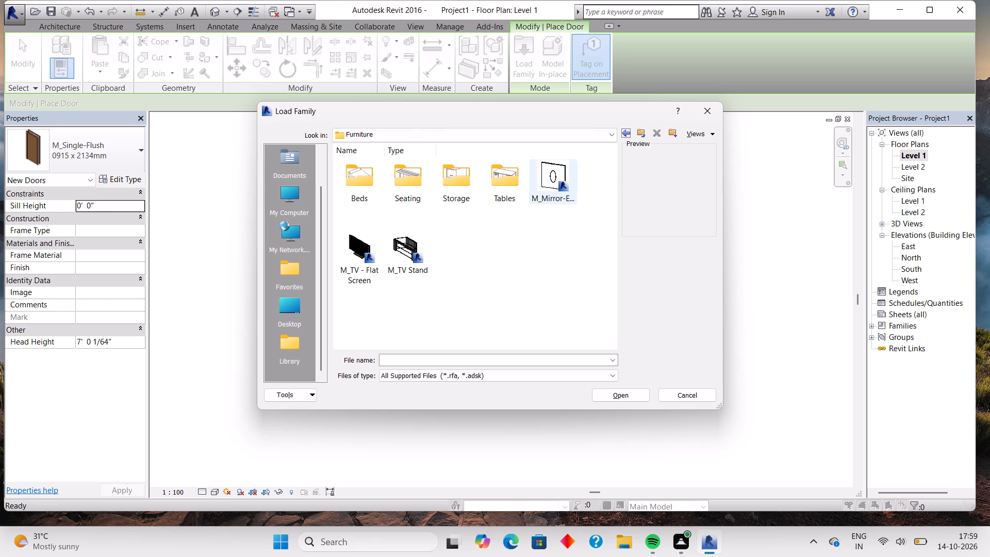
pyautogui.click(626, 135)
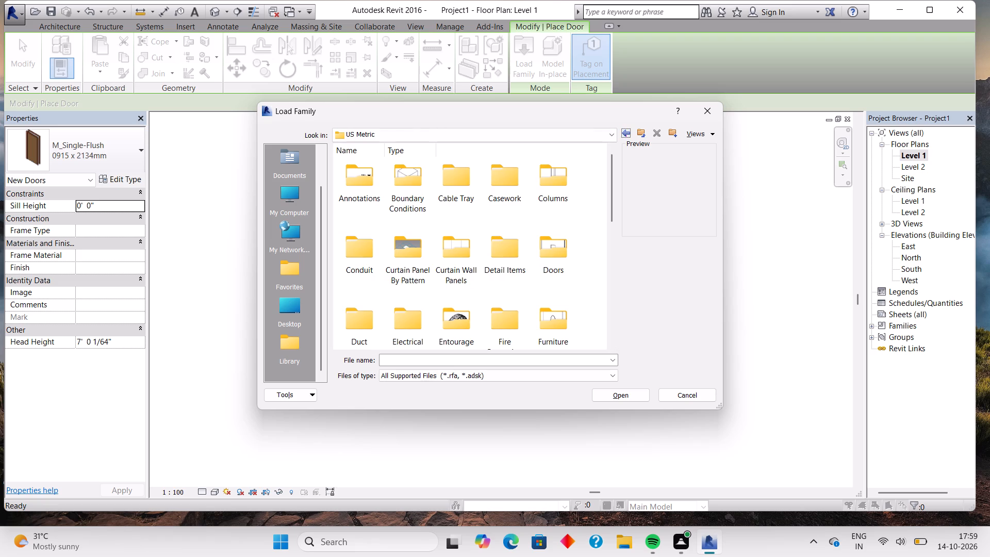
# Look through the library's Lighting folder, including the External families in its Architectural subfolder.
pyautogui.scroll(-1, 503, 221)
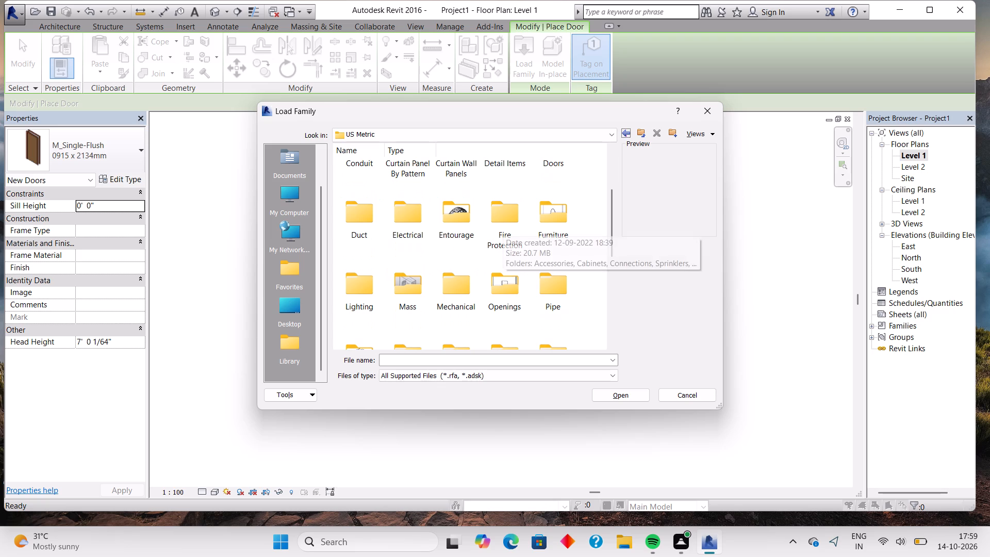
pyautogui.click(350, 296)
pyautogui.click(350, 296)
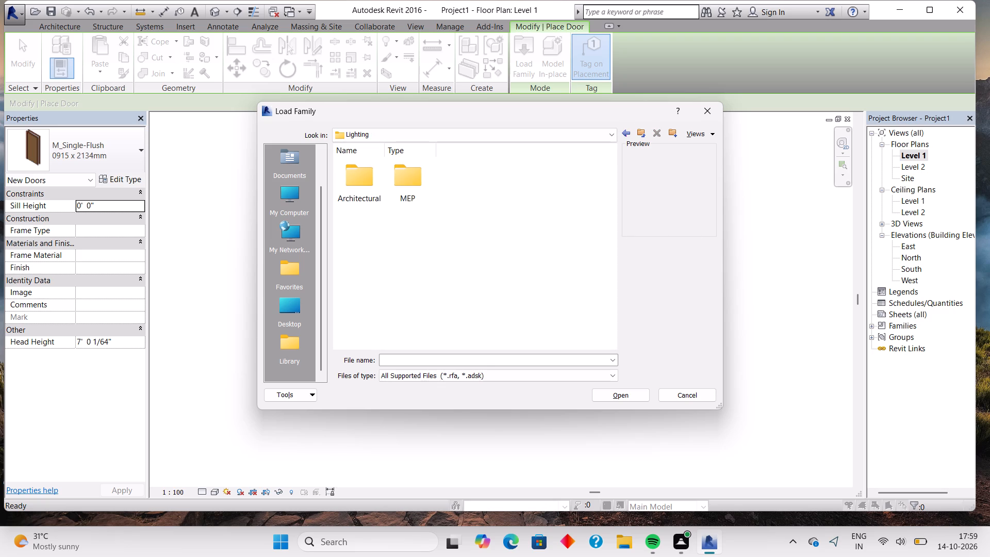
pyautogui.doubleClick(368, 178)
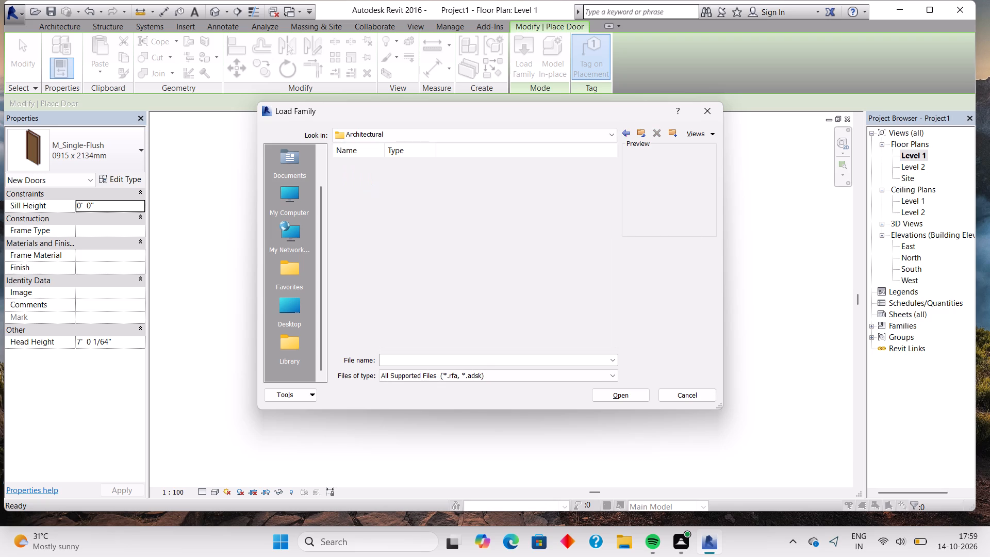
pyautogui.doubleClick(371, 184)
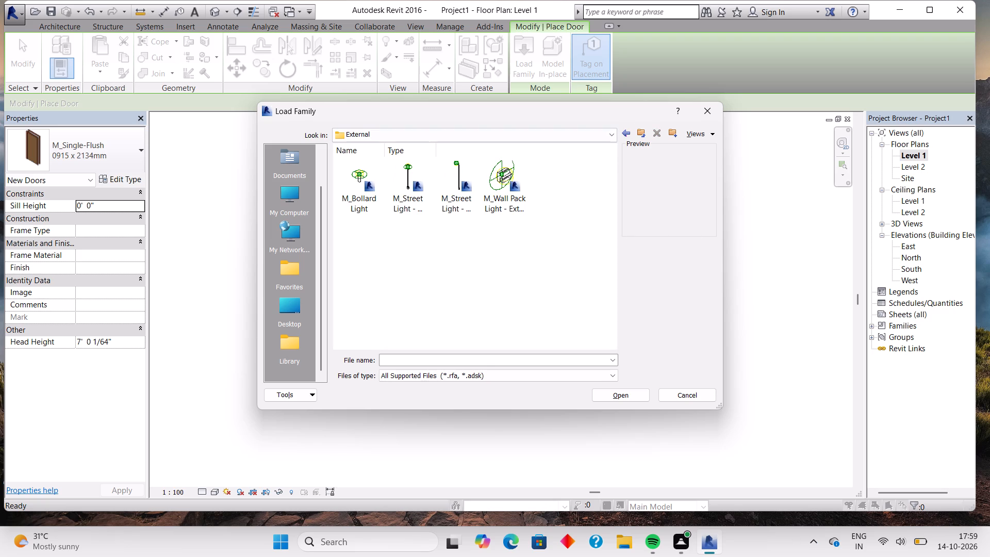
pyautogui.click(619, 127)
pyautogui.click(620, 132)
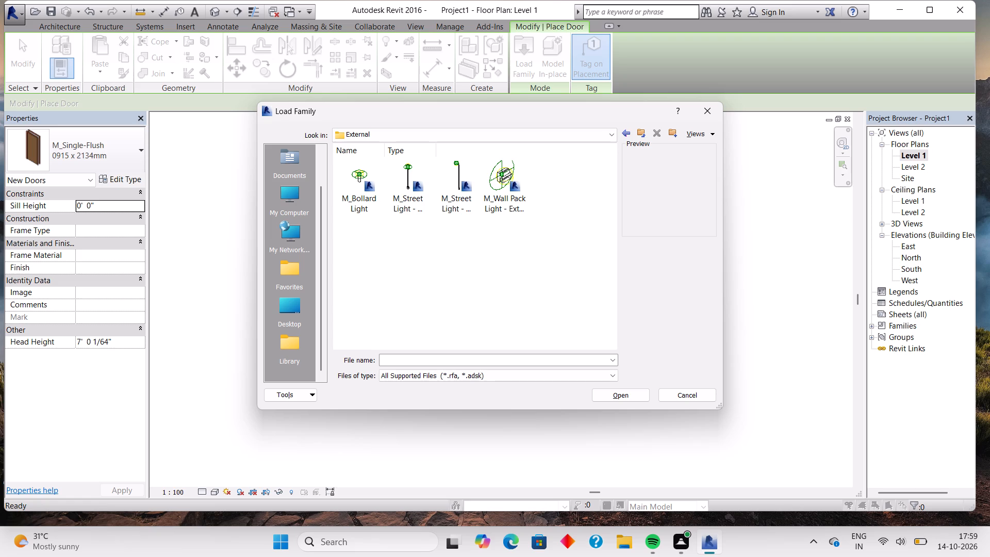
pyautogui.click(625, 135)
pyautogui.click(625, 135)
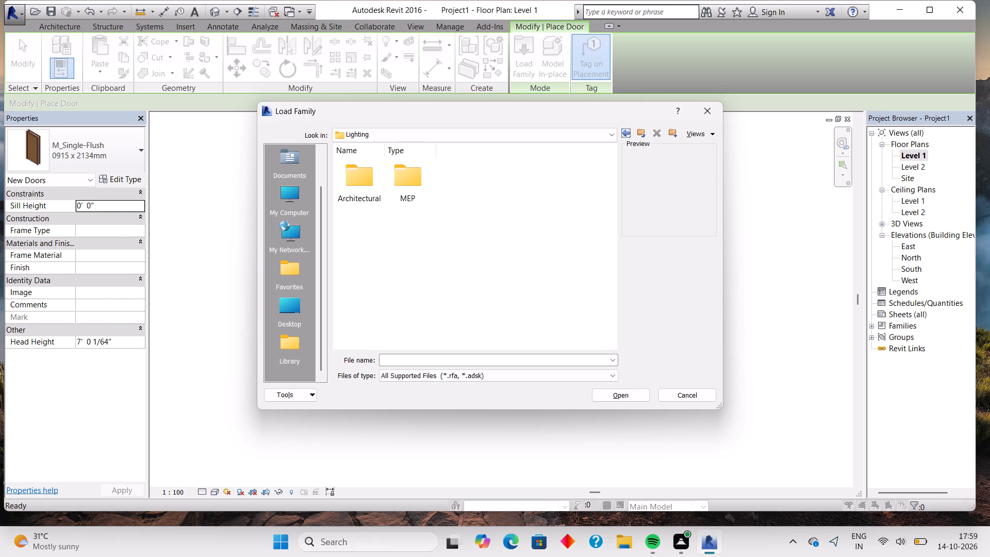
pyautogui.click(625, 135)
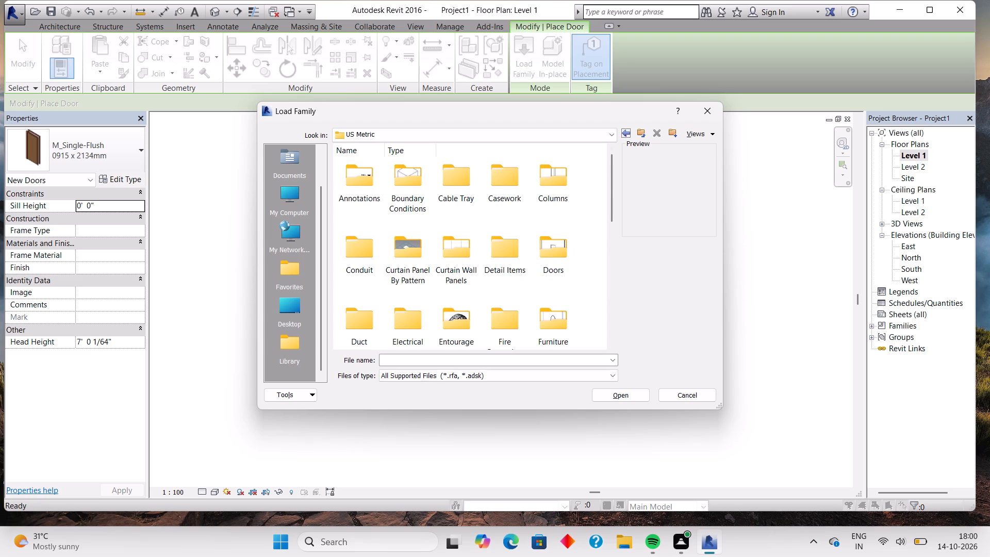
# Look through the library's Mechanical folder, including the Boilers folder under Architectural Water-Side Components.
pyautogui.scroll(-1, 498, 290)
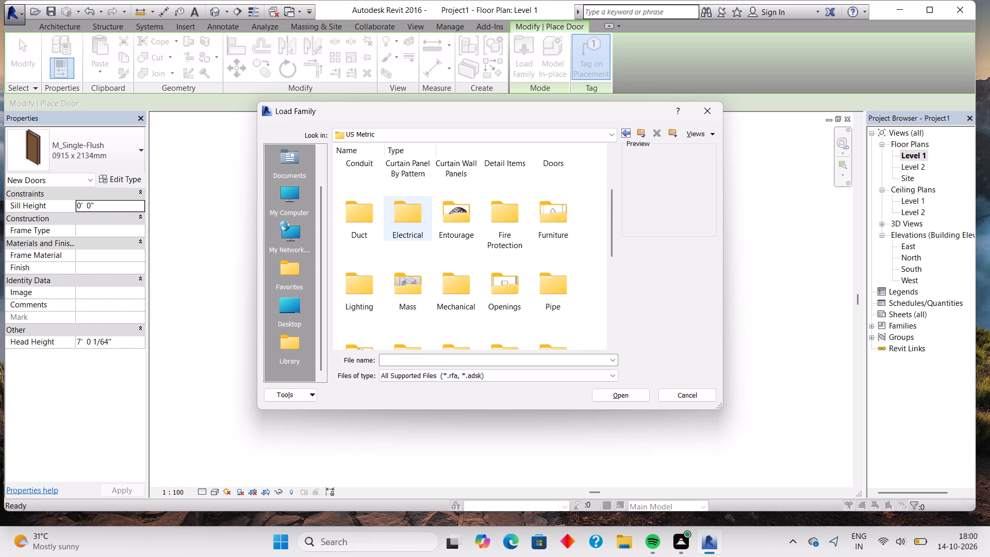
pyautogui.doubleClick(467, 284)
pyautogui.doubleClick(357, 184)
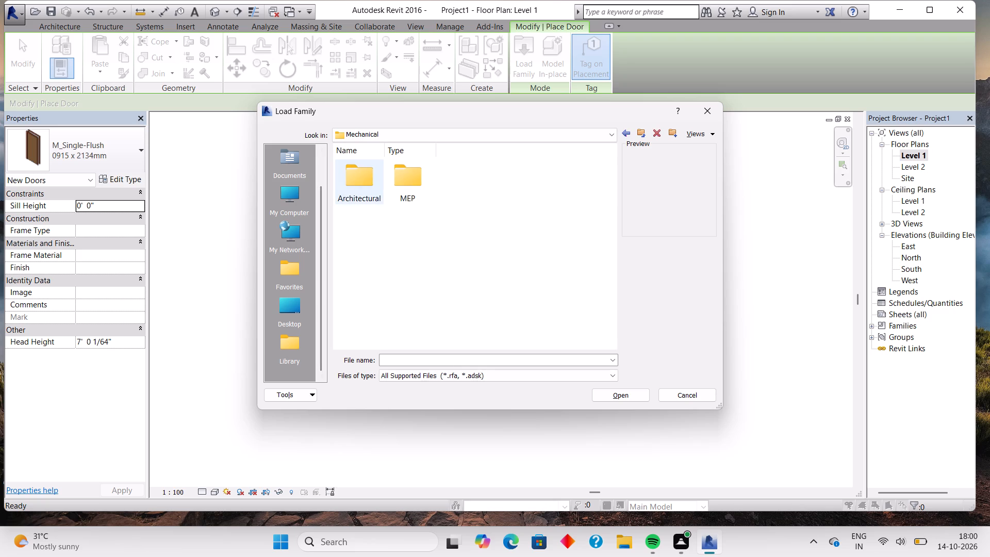
pyautogui.click(624, 132)
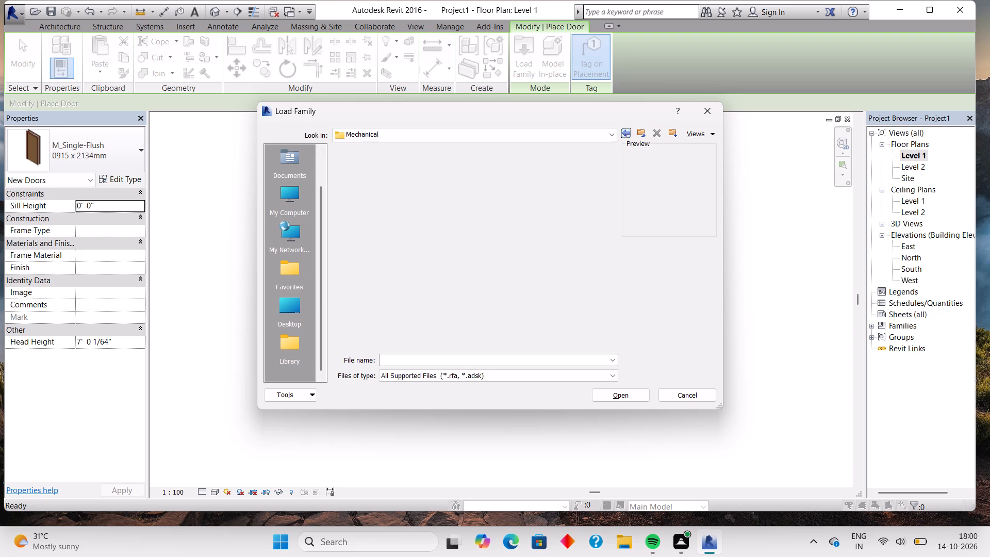
pyautogui.doubleClick(367, 182)
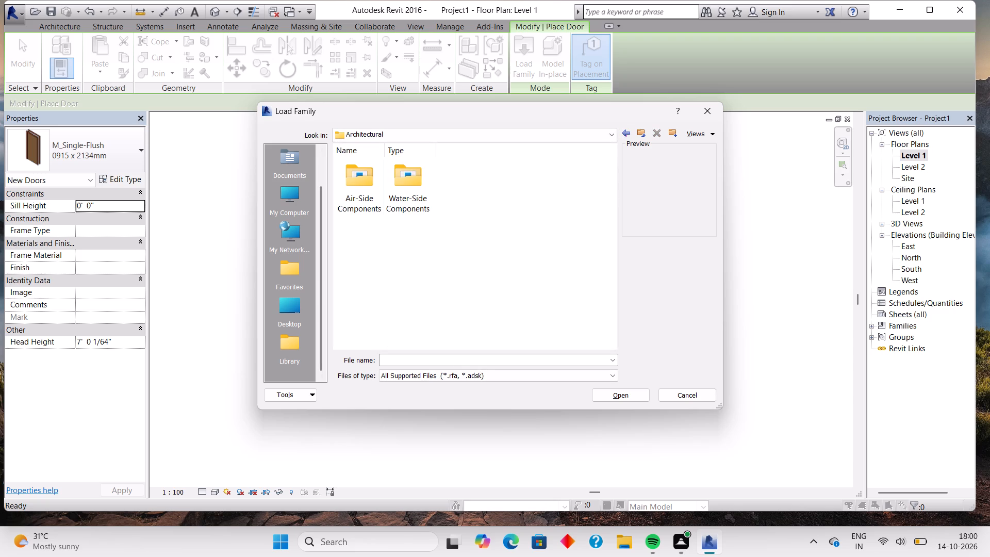
pyautogui.doubleClick(421, 182)
pyautogui.doubleClick(362, 189)
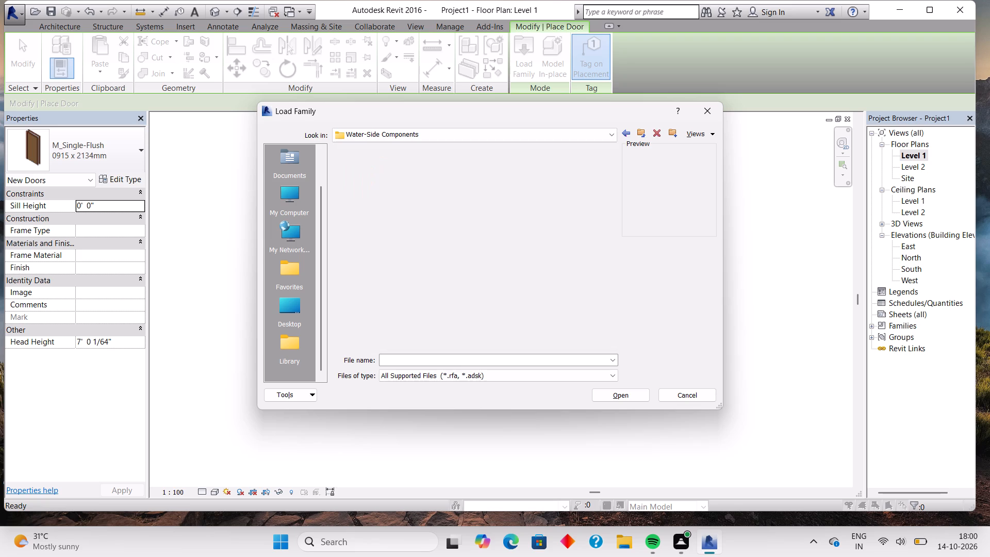
pyautogui.click(624, 128)
pyautogui.click(624, 128)
pyautogui.click(624, 128)
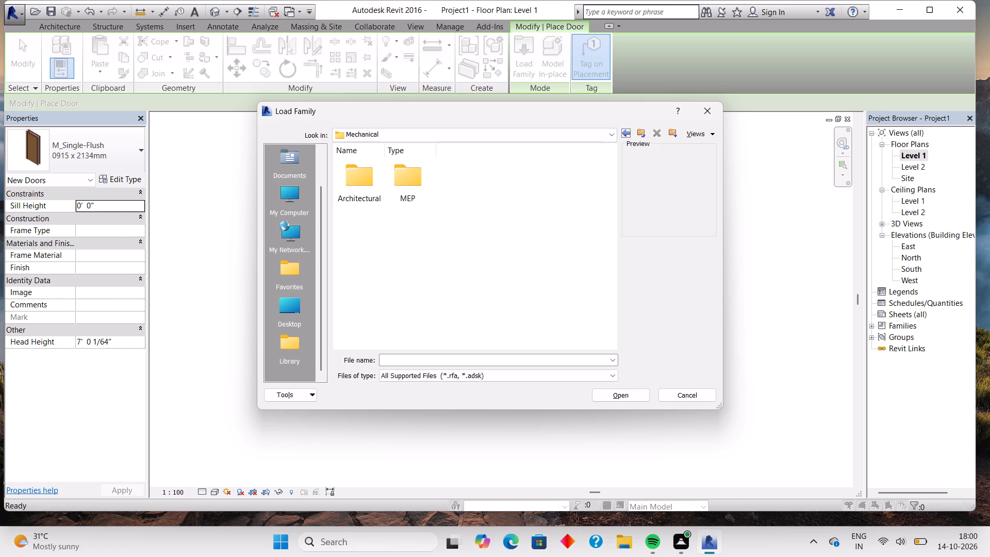
pyautogui.click(631, 131)
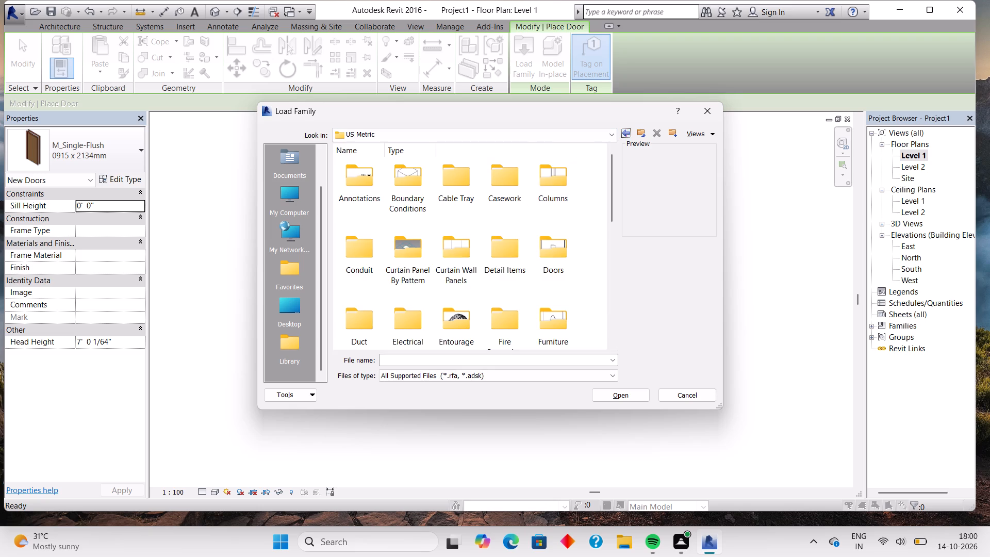
# Examine the families in the library's Openings folder and in the Accessories subfolder of Pipe.
pyautogui.scroll(-2, 471, 269)
pyautogui.doubleClick(517, 187)
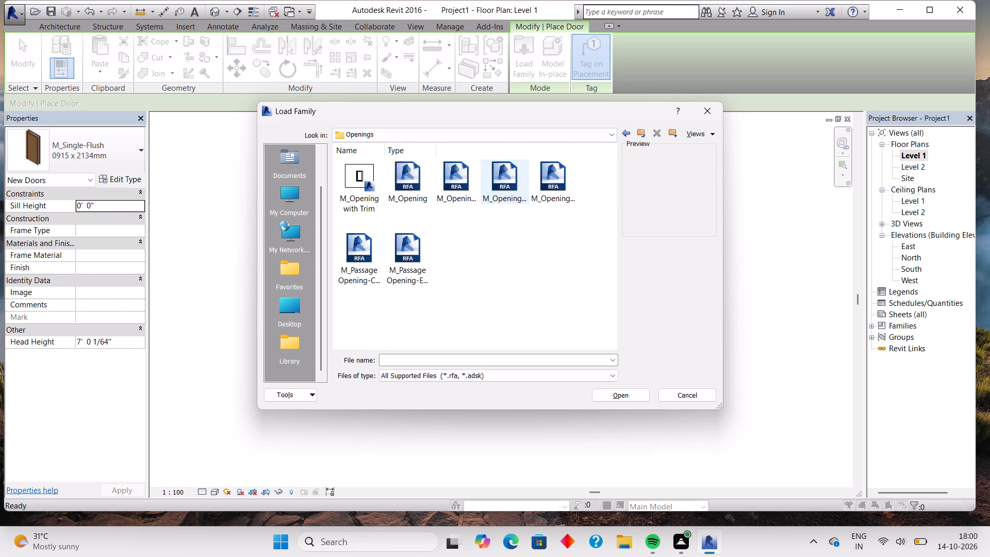
pyautogui.click(620, 137)
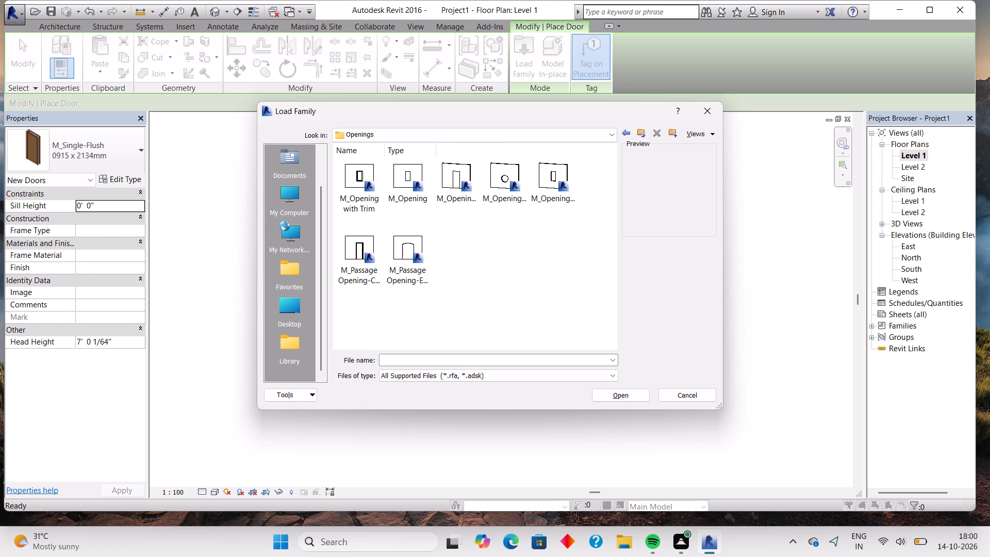
pyautogui.click(622, 134)
pyautogui.scroll(-2, 527, 209)
pyautogui.doubleClick(566, 185)
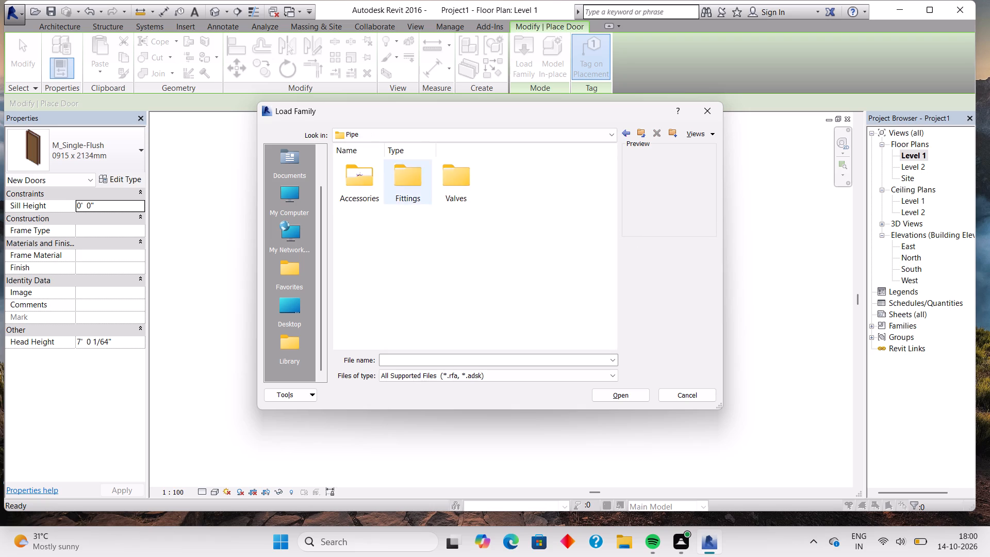
pyautogui.doubleClick(349, 171)
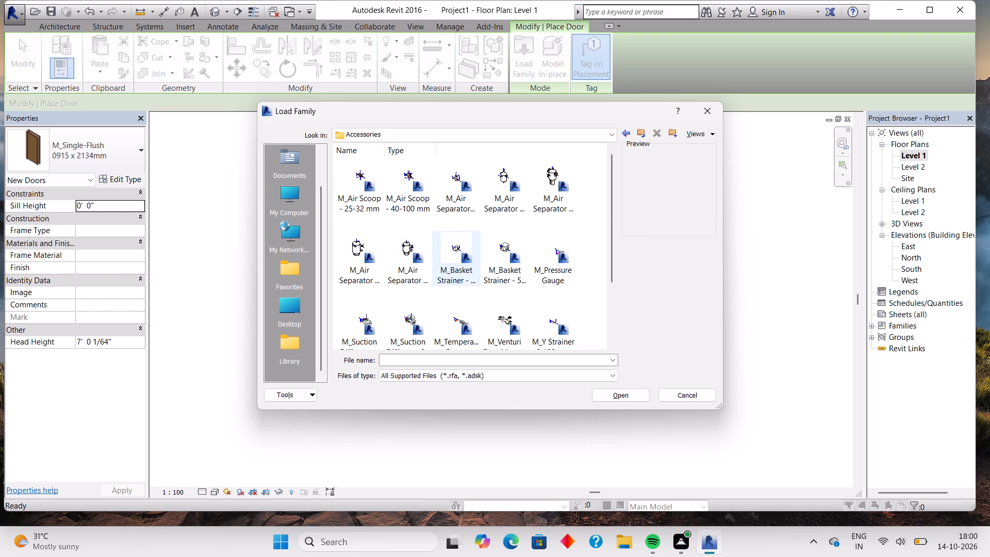
pyautogui.scroll(-5, 455, 247)
pyautogui.click(630, 132)
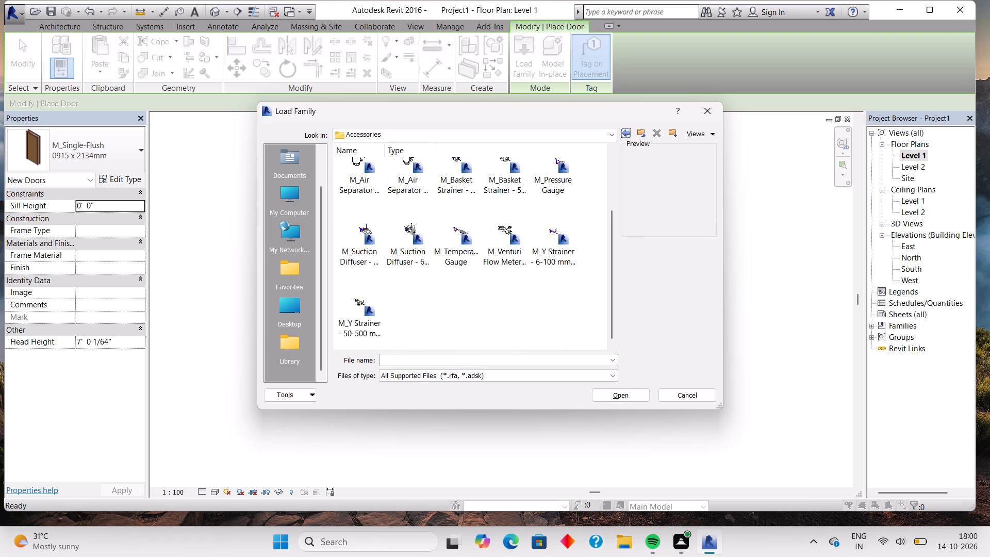
# Look through the Pipe Fittings folder, including its Carbon Steel, Generic and Profiles subfolders.
pyautogui.doubleClick(428, 175)
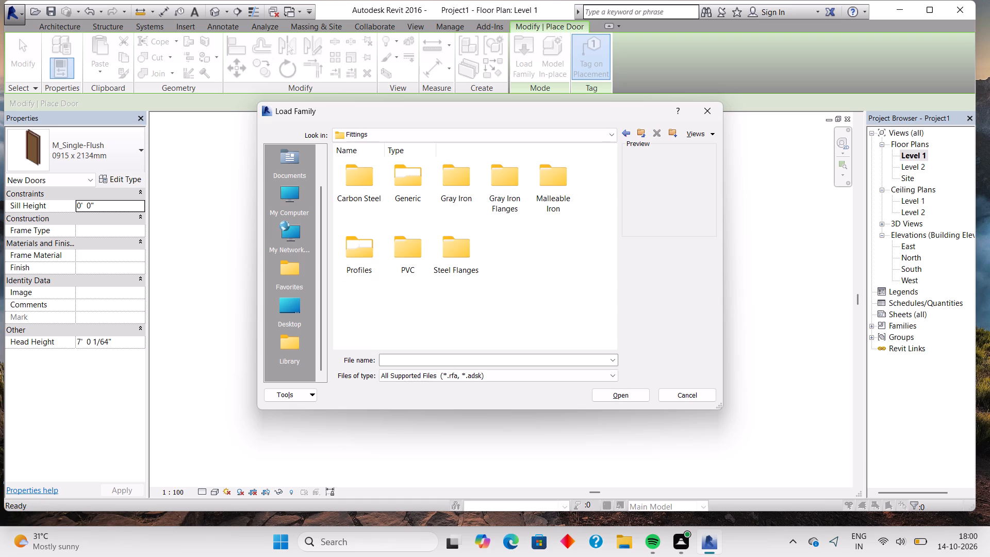
pyautogui.doubleClick(365, 188)
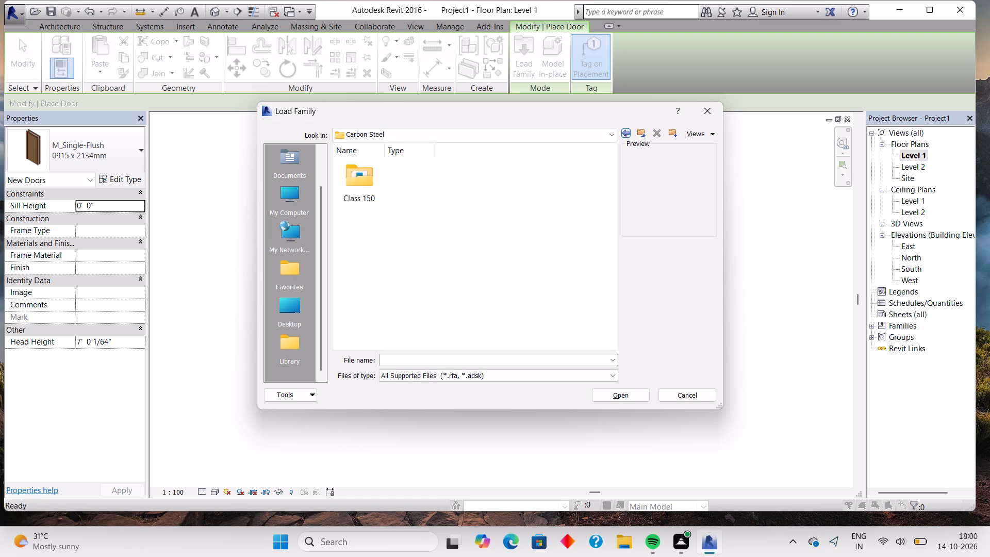
pyautogui.click(626, 133)
pyautogui.doubleClick(408, 190)
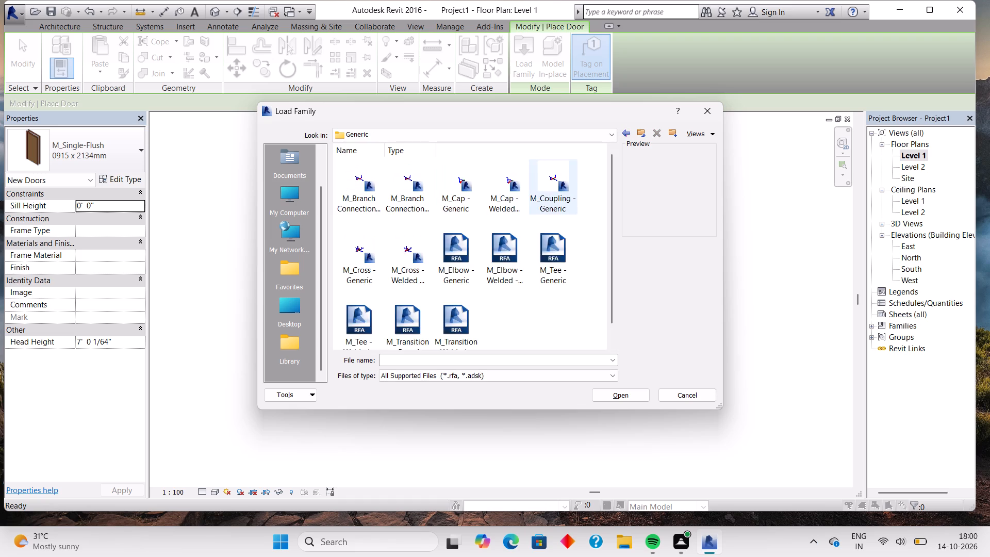
pyautogui.click(631, 135)
pyautogui.click(625, 130)
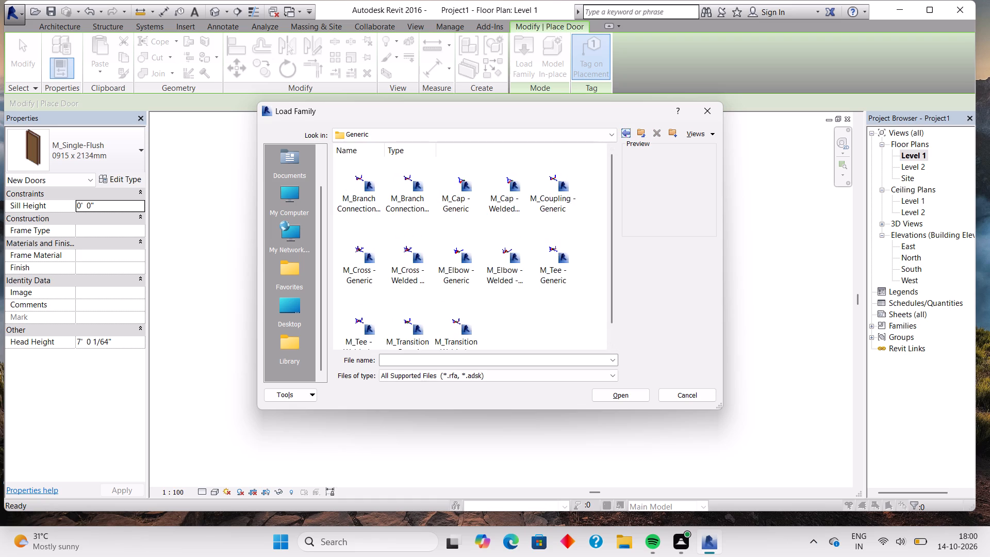
pyautogui.doubleClick(374, 253)
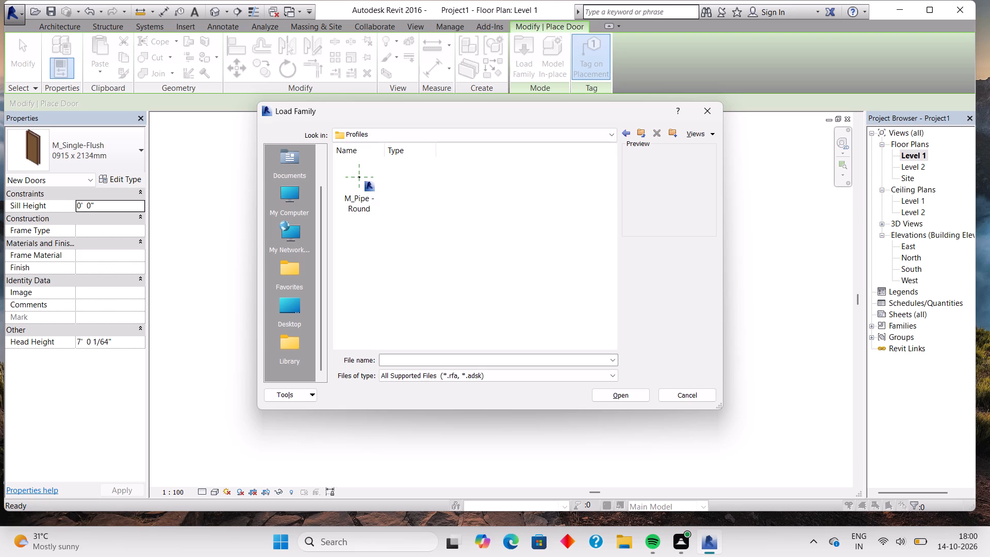
pyautogui.click(628, 131)
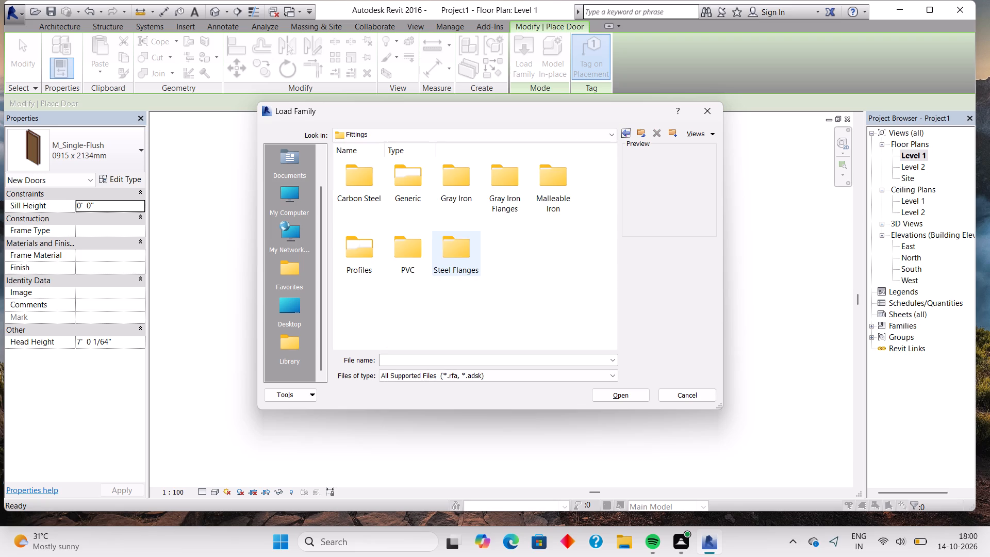
pyautogui.doubleClick(409, 245)
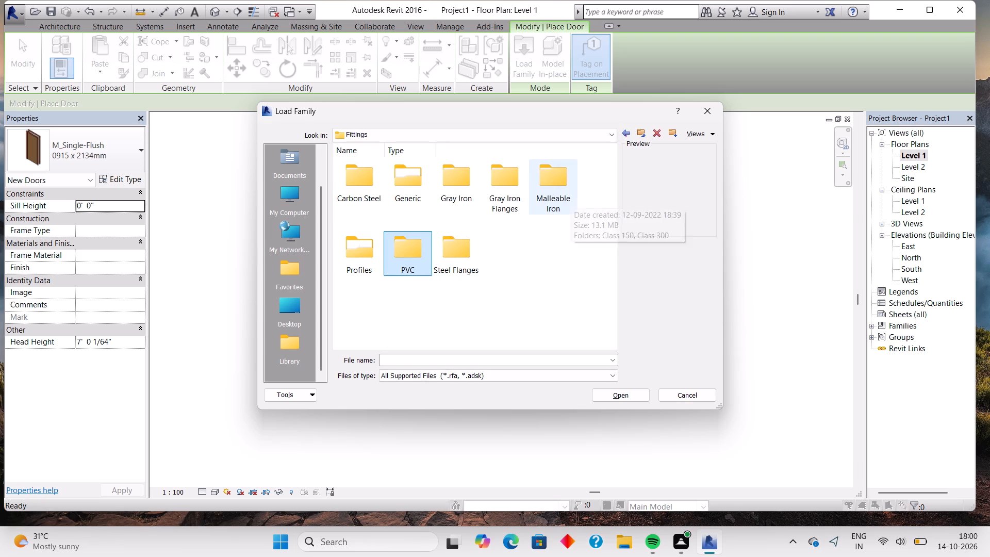
pyautogui.click(626, 134)
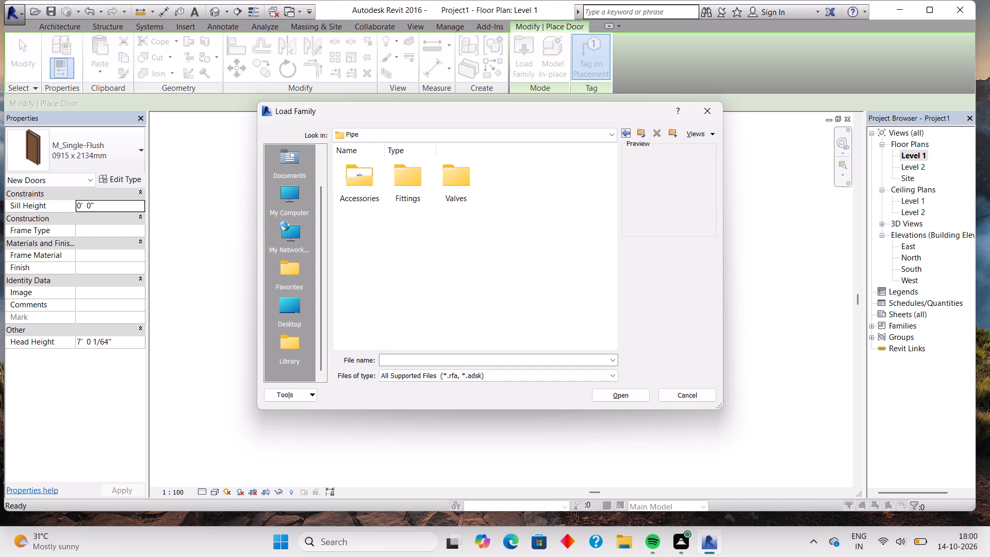
pyautogui.doubleClick(414, 181)
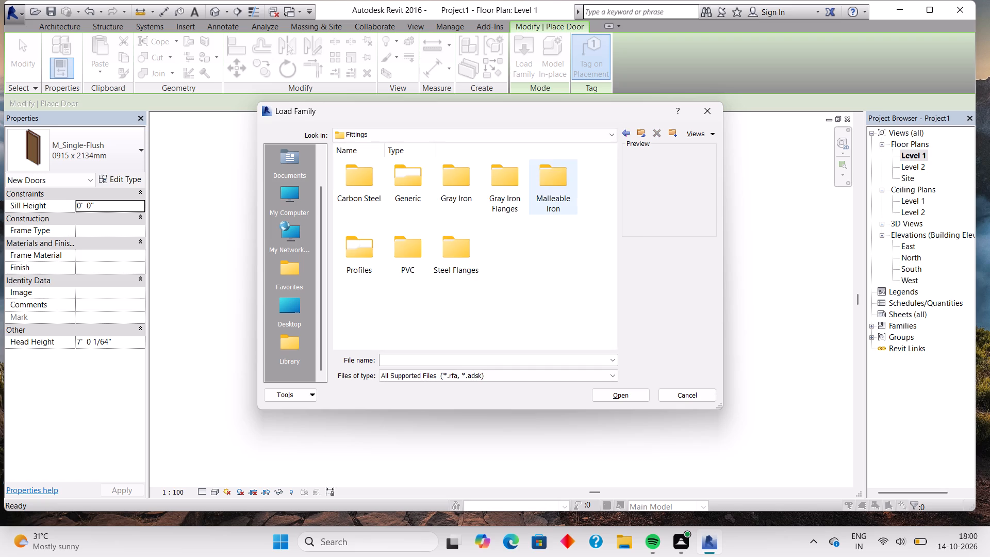
pyautogui.click(631, 132)
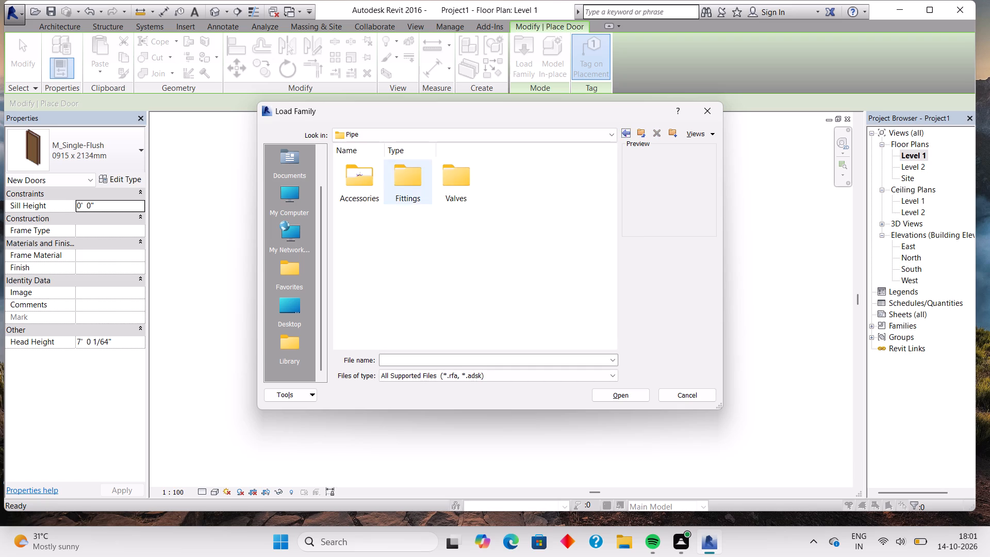
# Look over the Pipe folder's Valves subfolder and the families in the library's Planting folder.
pyautogui.doubleClick(443, 181)
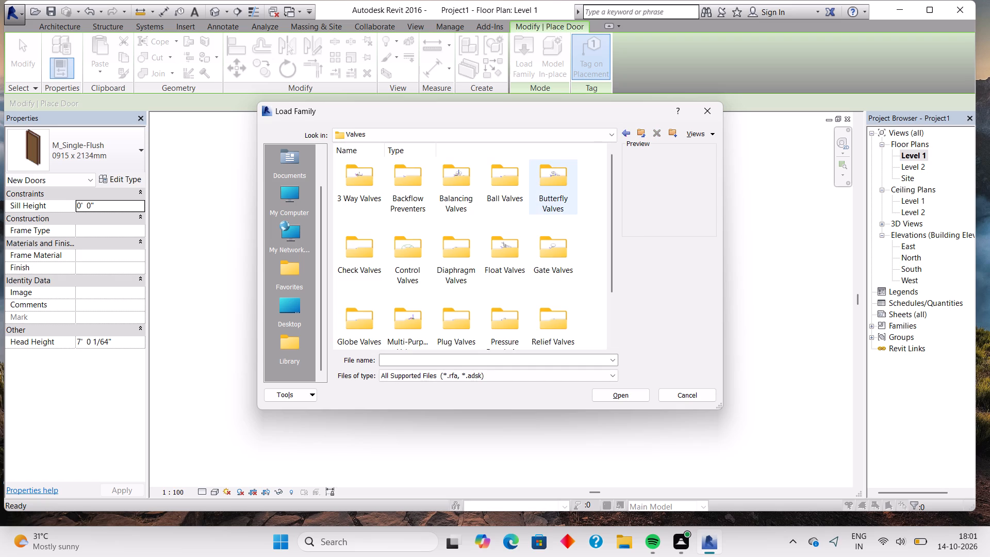
pyautogui.click(629, 133)
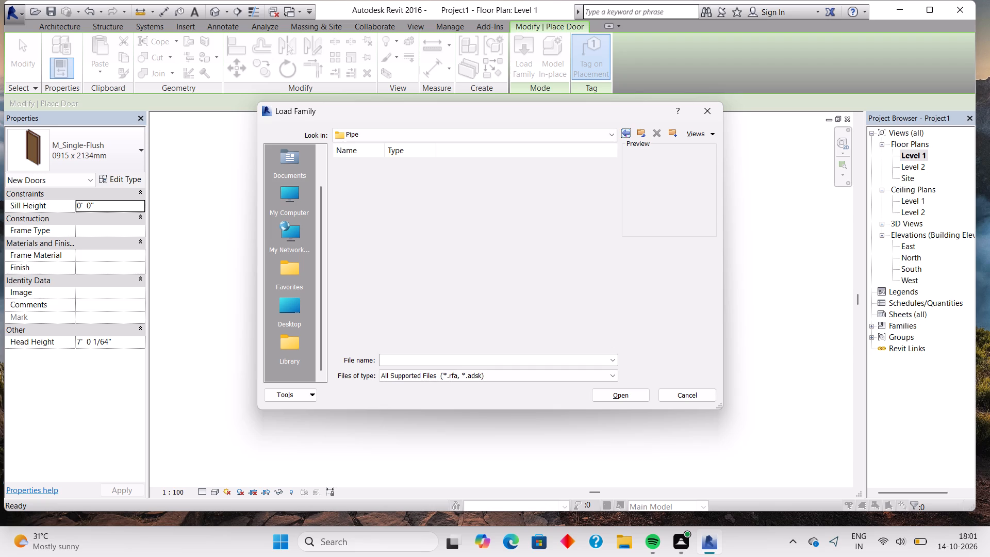
pyautogui.click(628, 136)
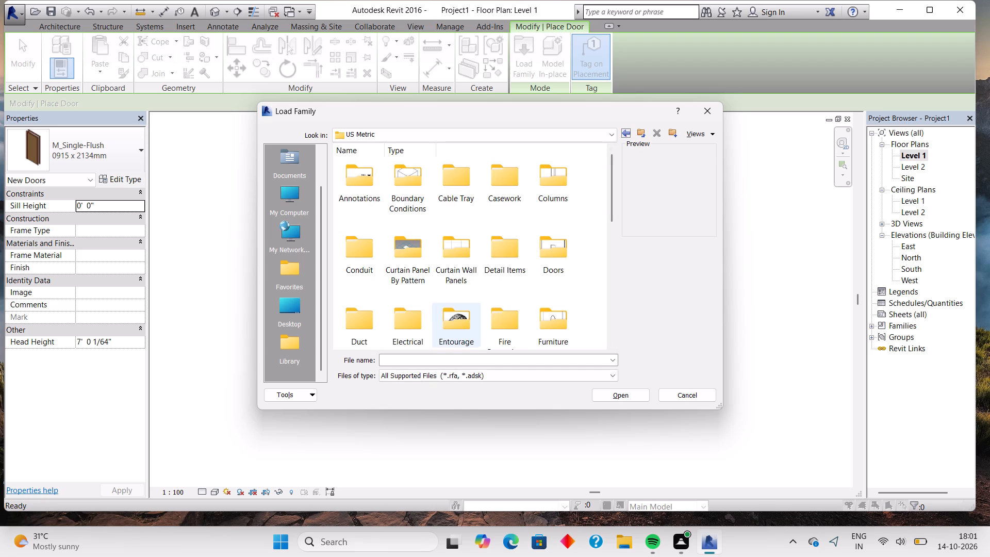
pyautogui.scroll(-2, 482, 308)
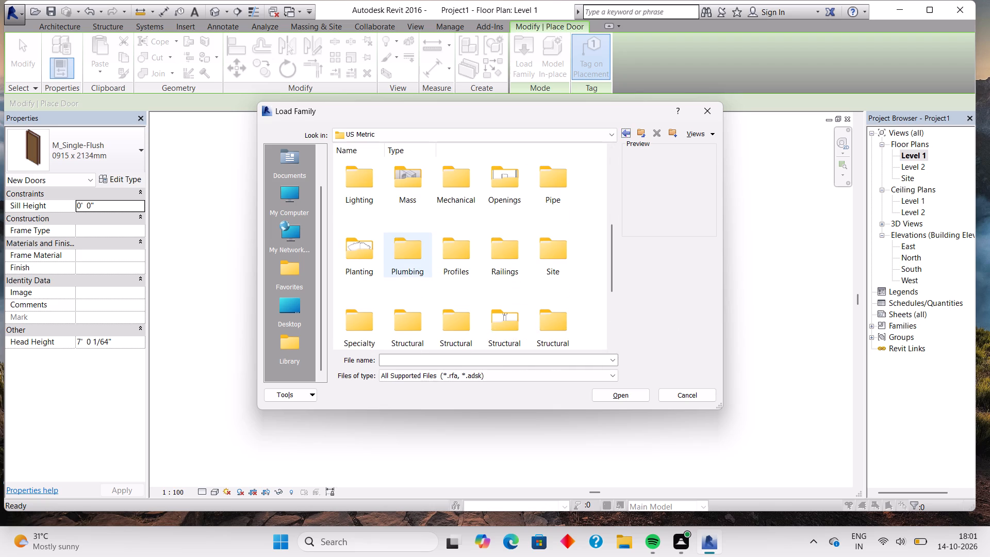
pyautogui.doubleClick(370, 257)
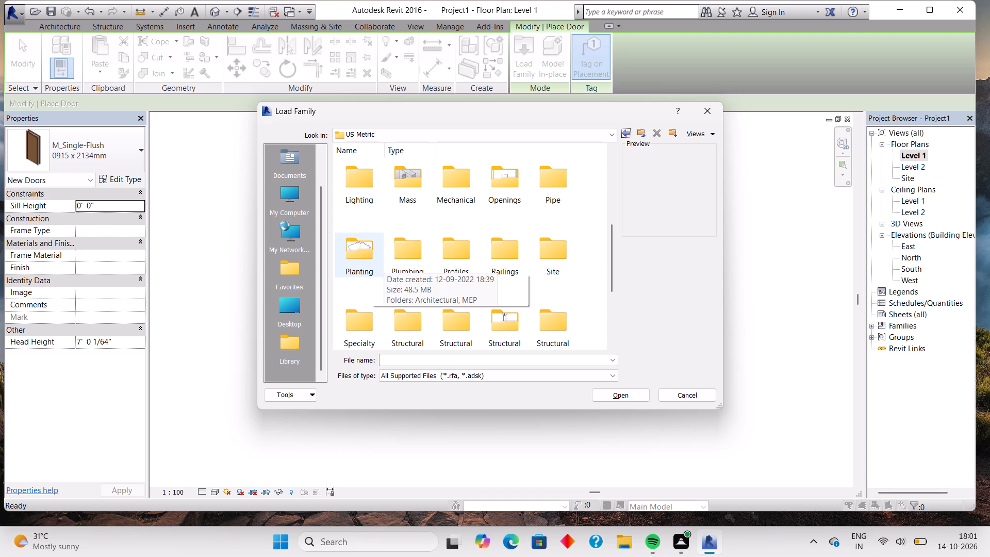
pyautogui.click(623, 136)
pyautogui.scroll(-1, 395, 255)
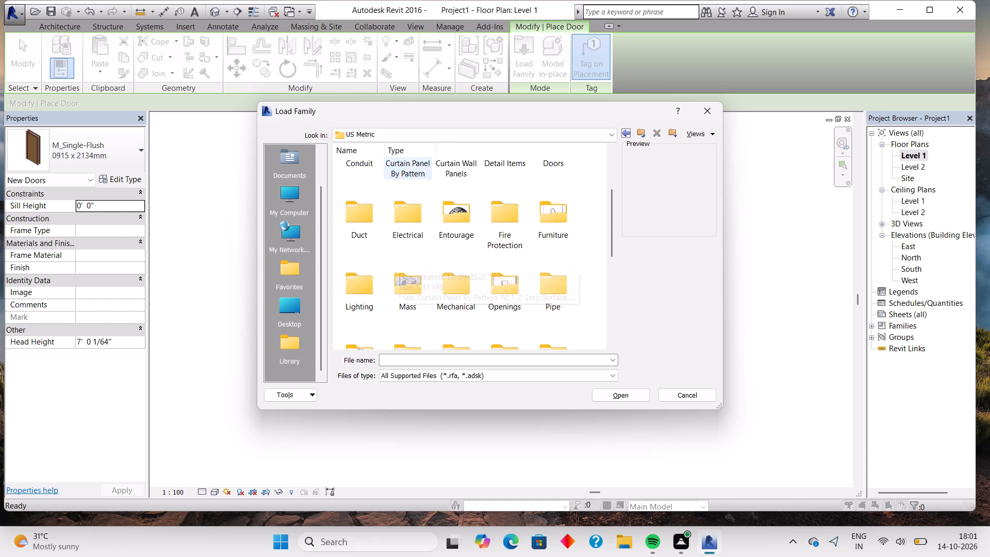
# Look over the US Metric library's folders and the Equipment folder under Architectural in Plumbing.
pyautogui.scroll(-3, 395, 255)
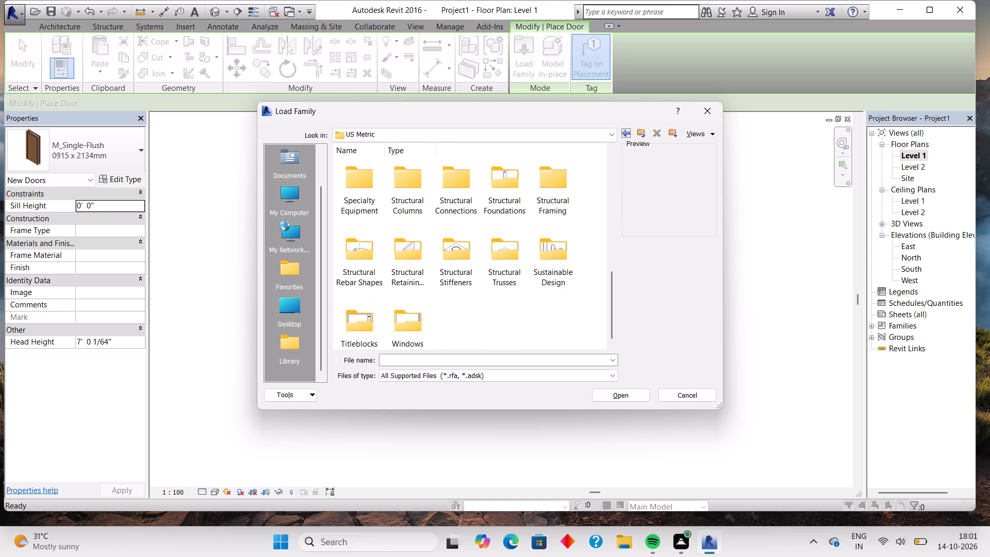
pyautogui.scroll(2, 395, 255)
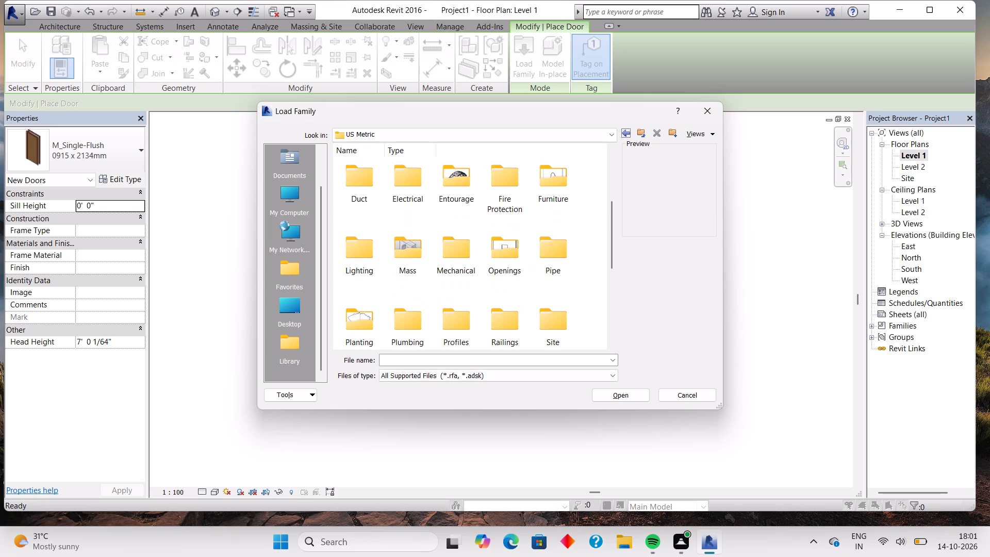
pyautogui.scroll(1, 395, 255)
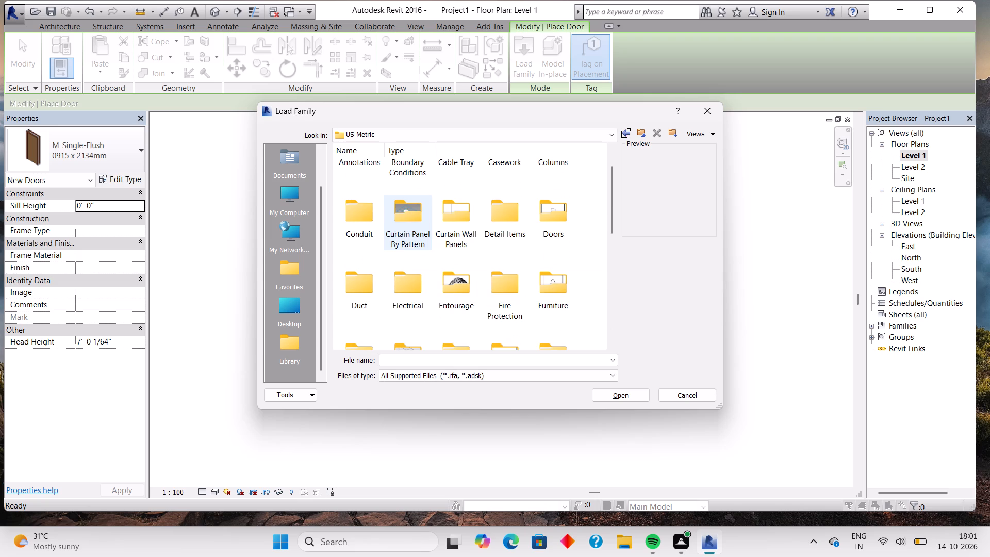
pyautogui.scroll(-1, 395, 255)
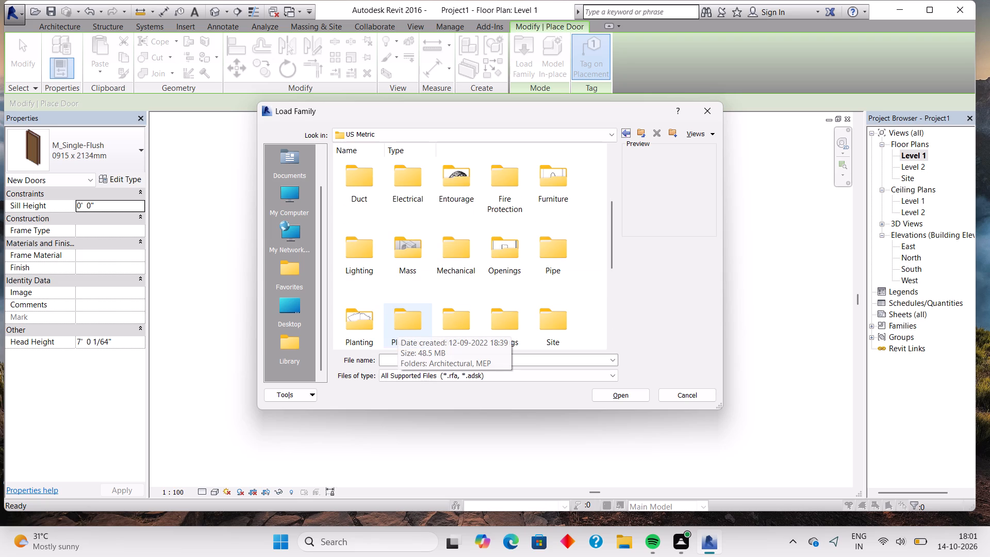
pyautogui.click(416, 315)
pyautogui.click(416, 315)
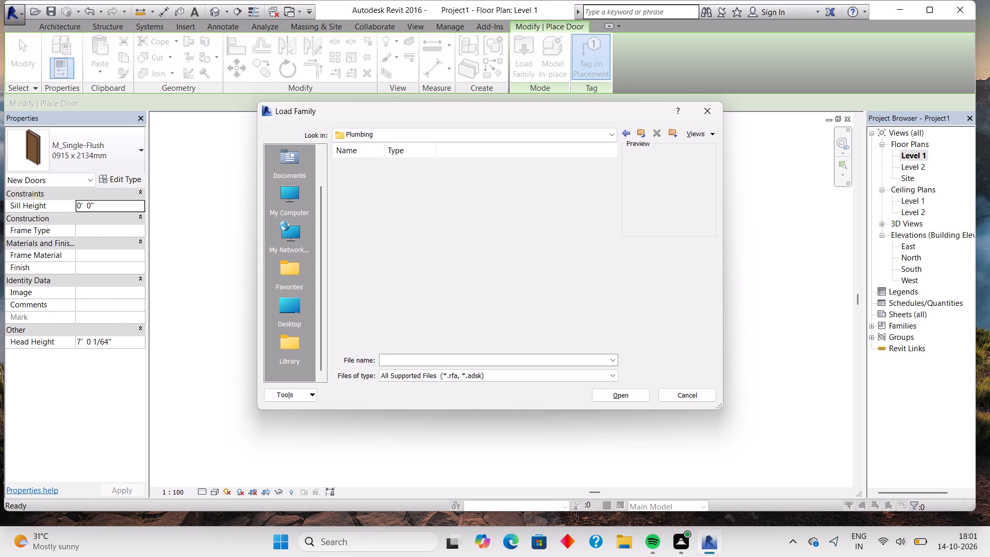
pyautogui.doubleClick(370, 179)
pyautogui.doubleClick(368, 198)
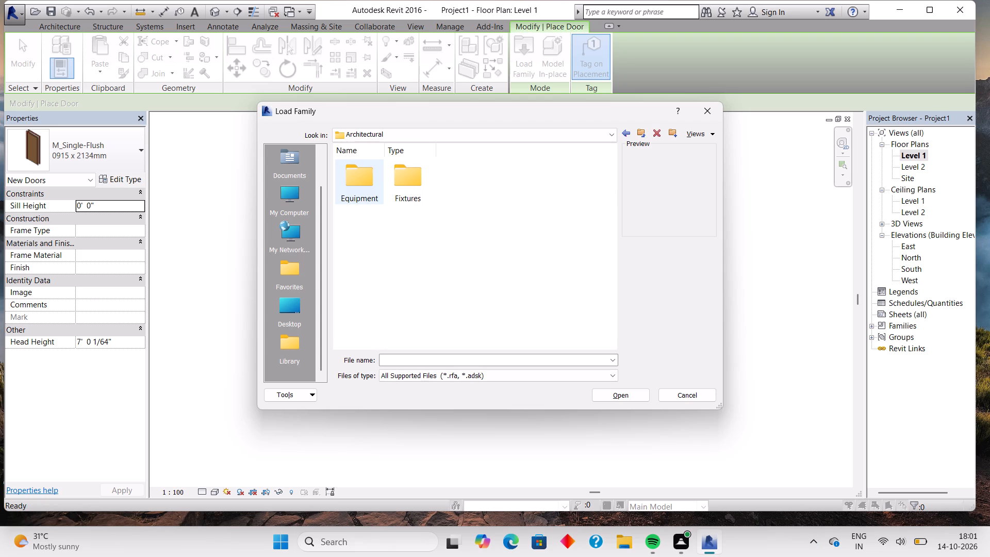
pyautogui.click(623, 135)
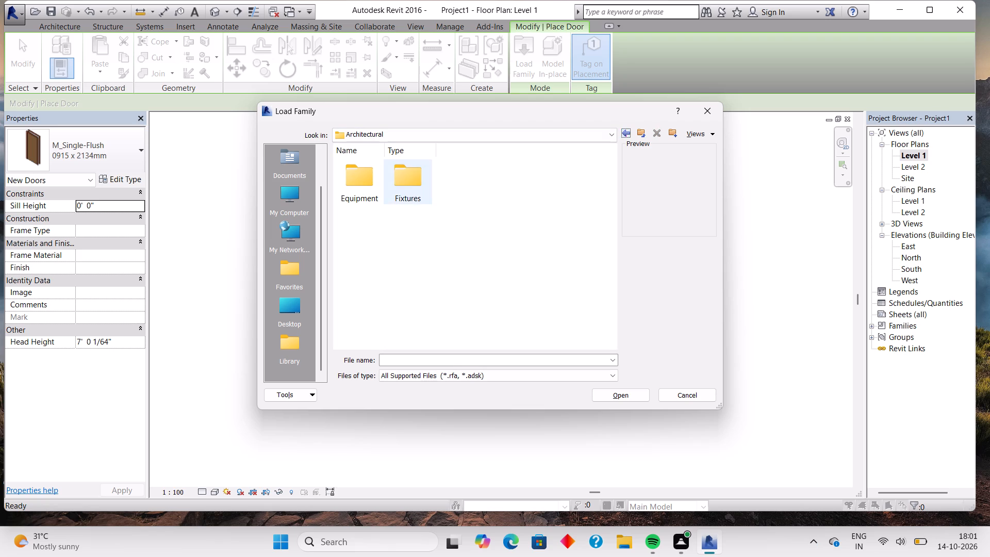
# Examine the Plumbing library's Architectural Fixtures subfolders: Bathtubs, Drains, Urinals, Drinking Fountains, Showers and Sinks.
pyautogui.doubleClick(392, 190)
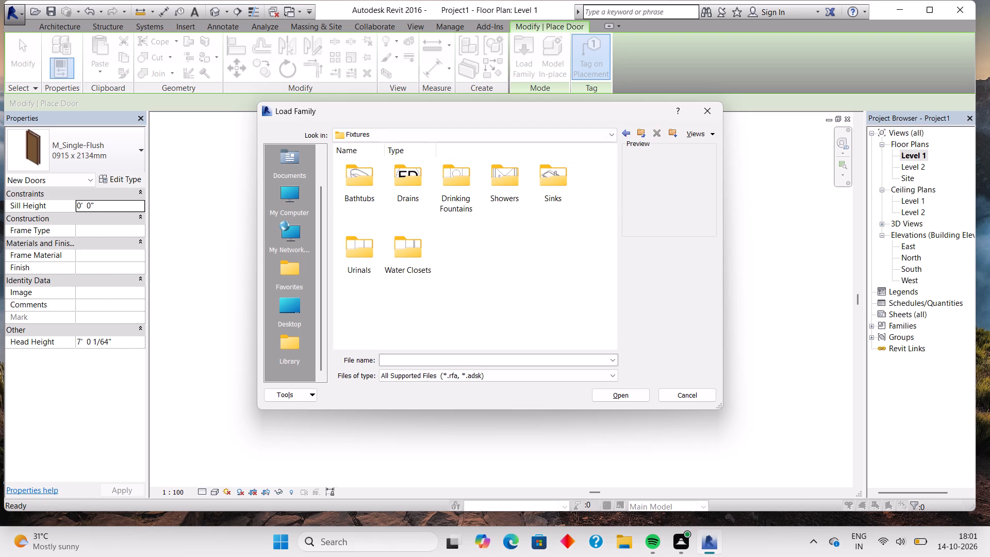
pyautogui.doubleClick(346, 191)
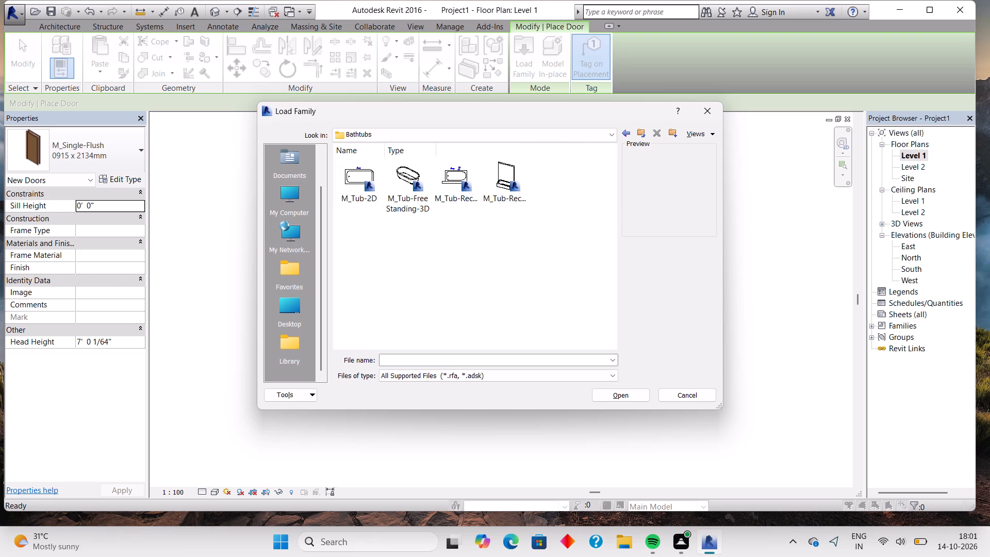
pyautogui.click(624, 138)
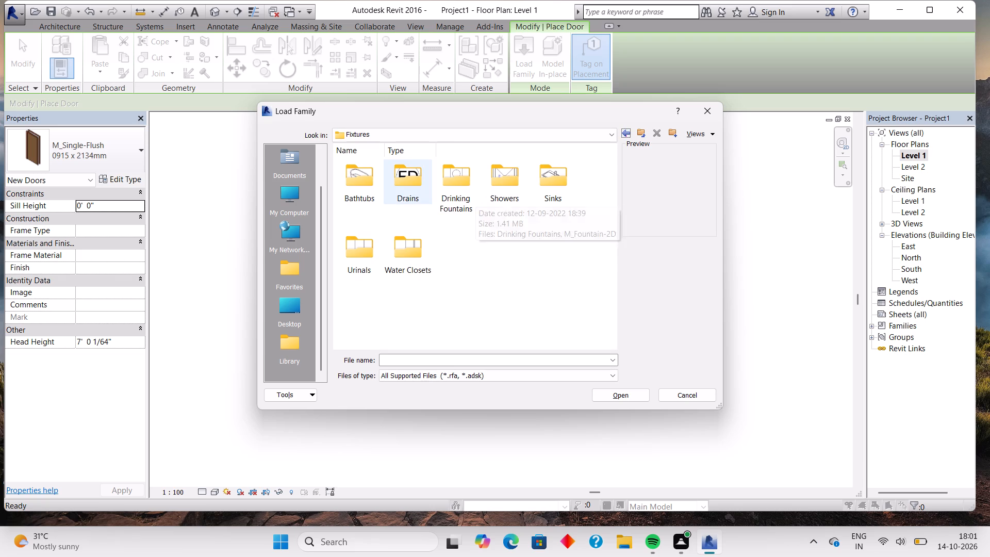
pyautogui.doubleClick(414, 184)
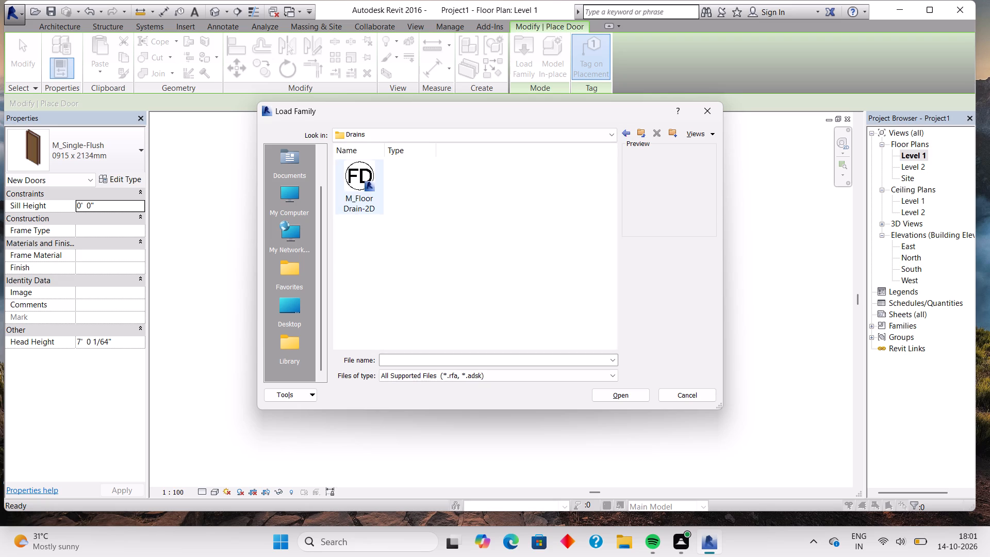
pyautogui.click(627, 134)
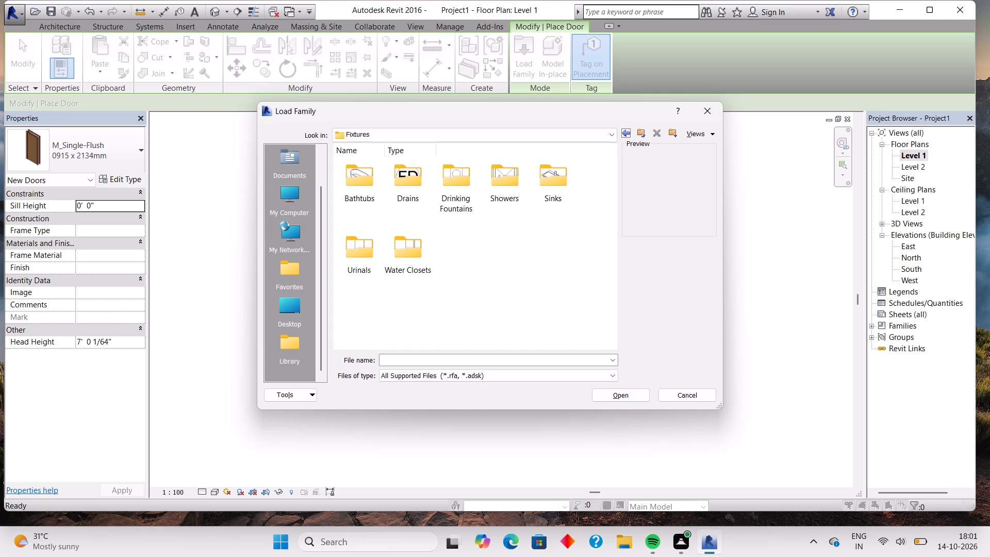
pyautogui.doubleClick(344, 240)
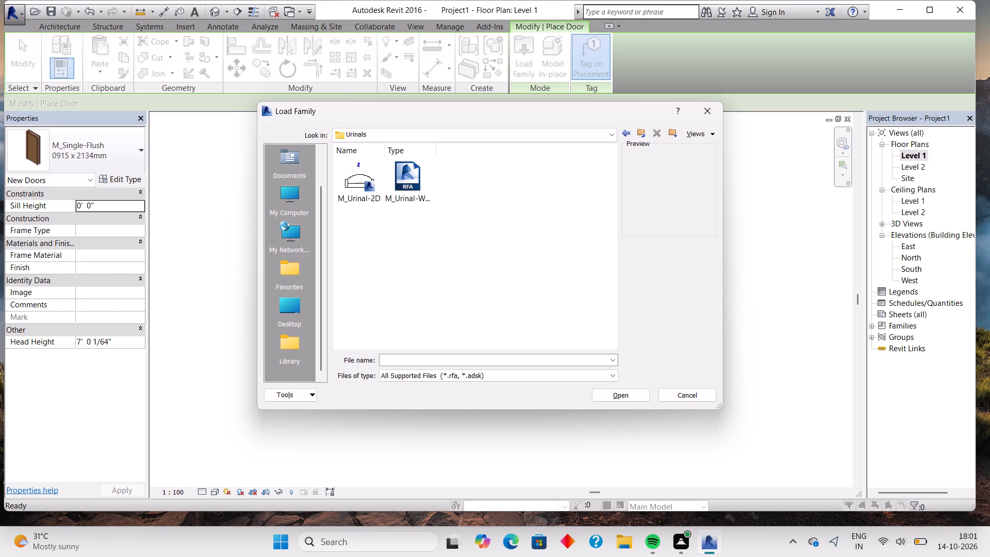
pyautogui.click(628, 136)
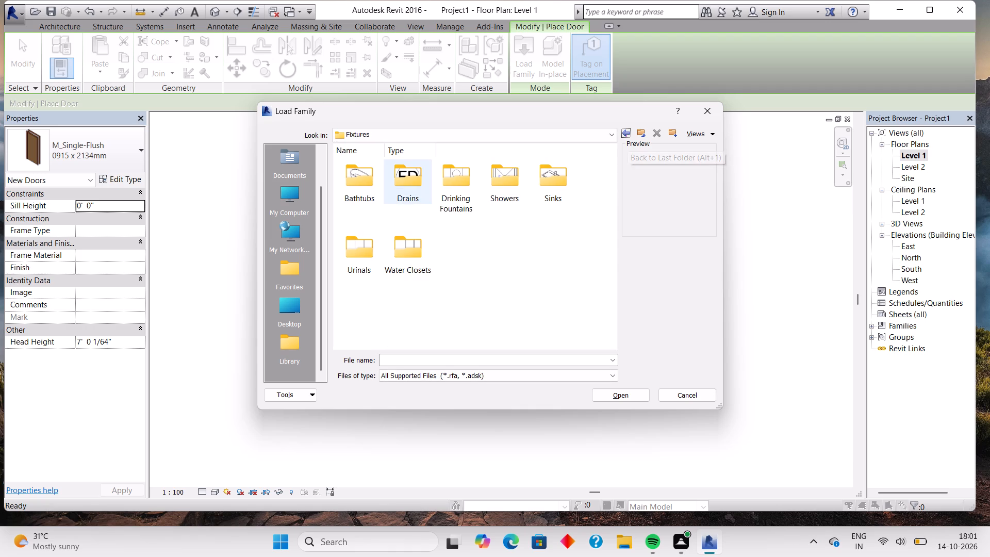
pyautogui.doubleClick(452, 187)
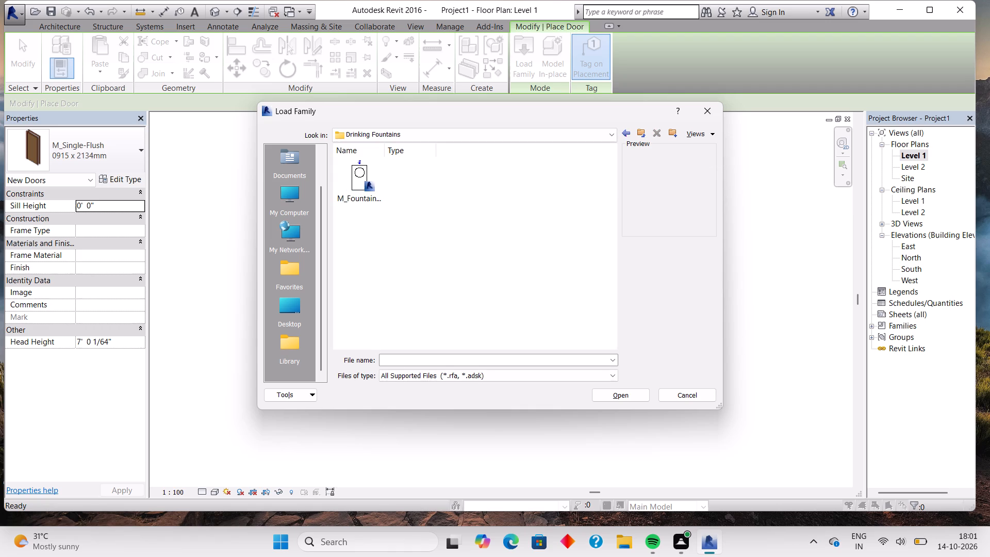
pyautogui.click(624, 137)
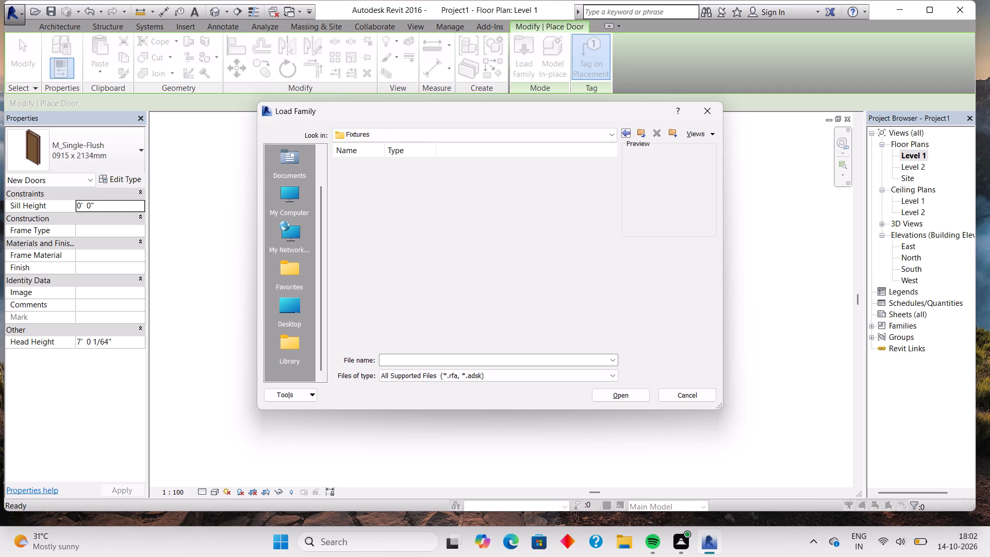
pyautogui.doubleClick(493, 186)
pyautogui.click(622, 135)
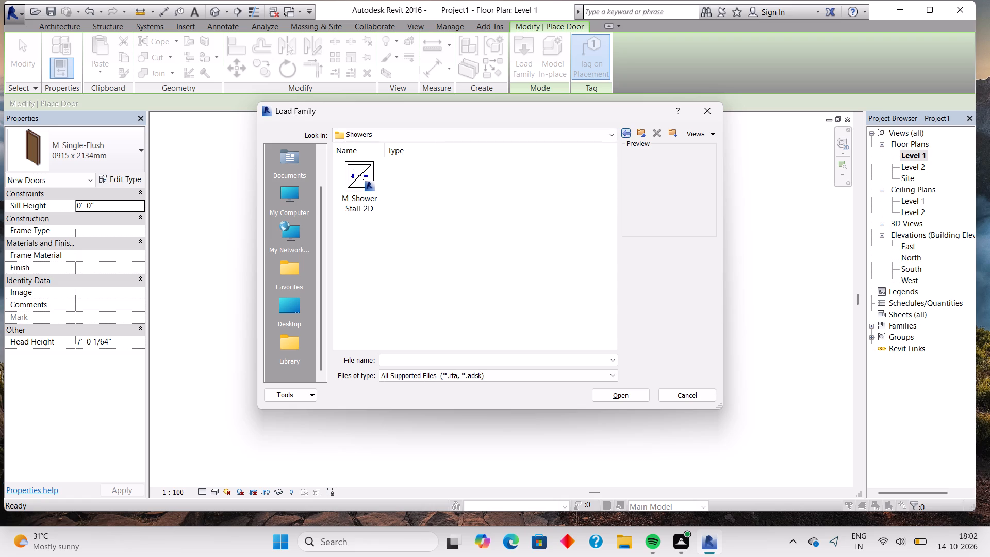
pyautogui.doubleClick(561, 191)
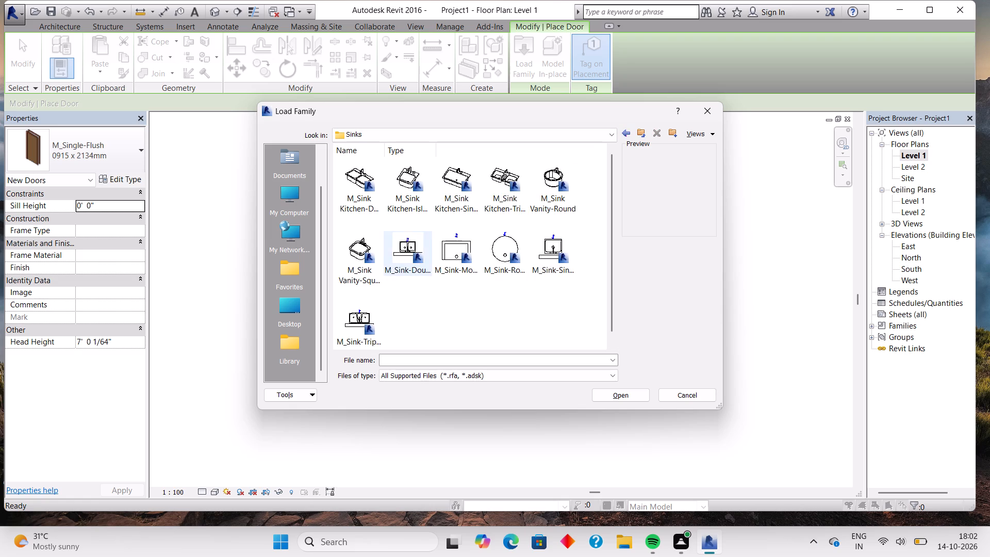
pyautogui.click(625, 132)
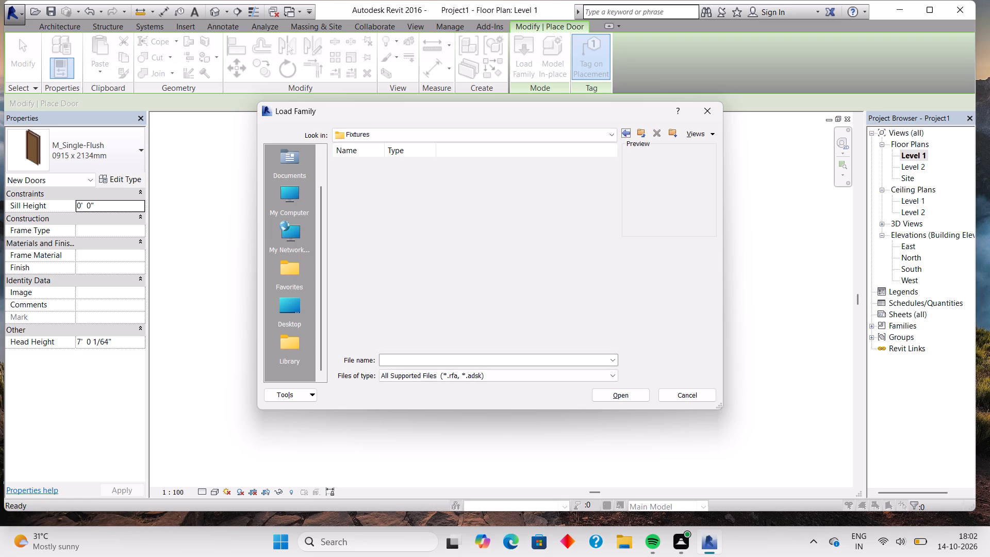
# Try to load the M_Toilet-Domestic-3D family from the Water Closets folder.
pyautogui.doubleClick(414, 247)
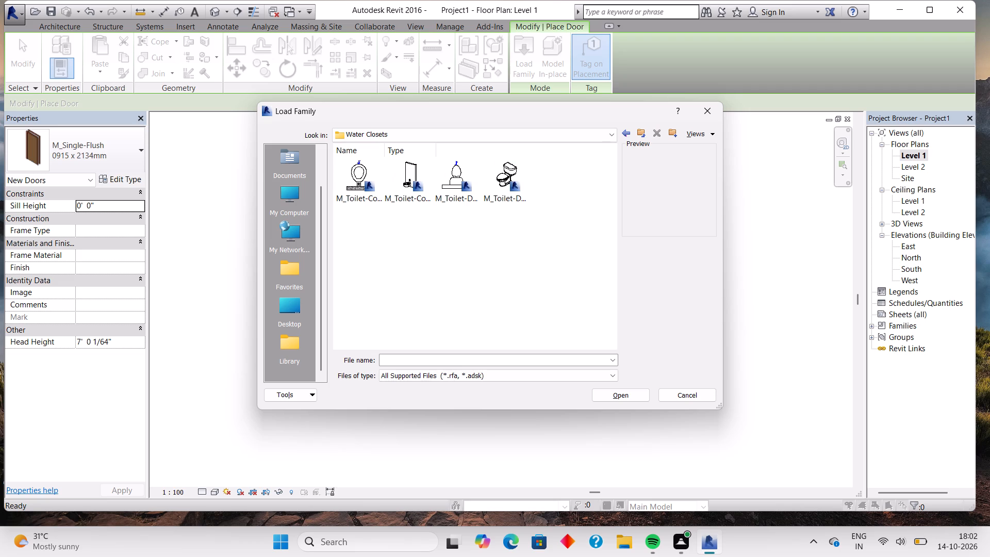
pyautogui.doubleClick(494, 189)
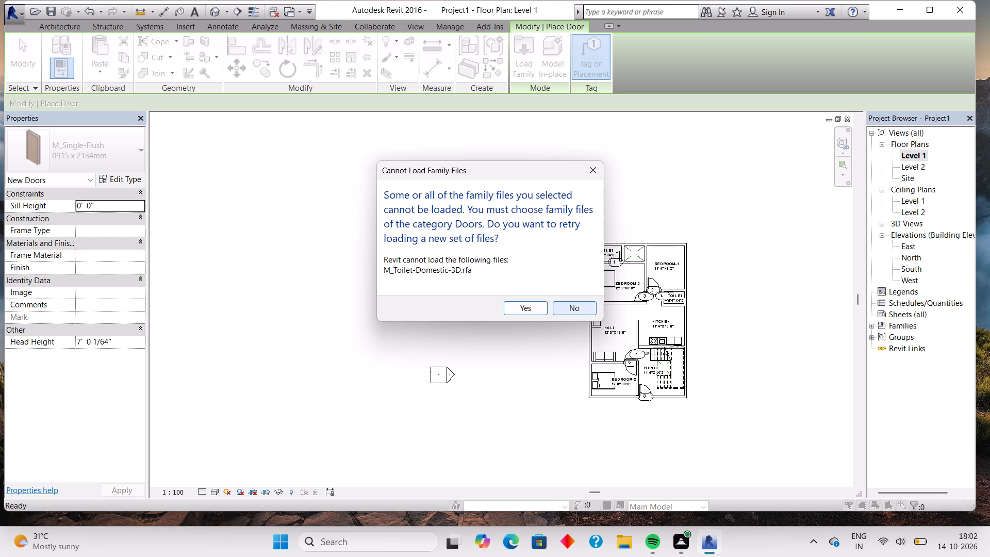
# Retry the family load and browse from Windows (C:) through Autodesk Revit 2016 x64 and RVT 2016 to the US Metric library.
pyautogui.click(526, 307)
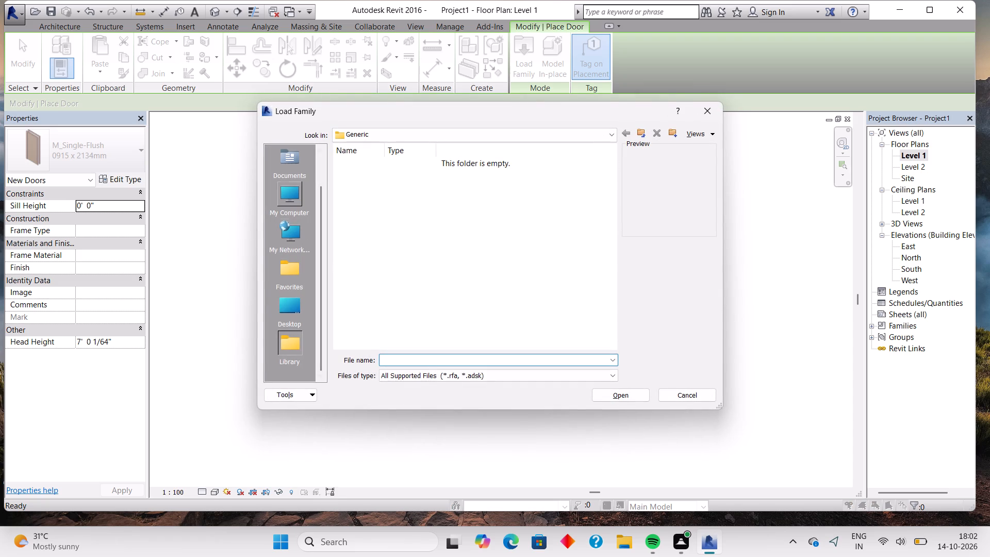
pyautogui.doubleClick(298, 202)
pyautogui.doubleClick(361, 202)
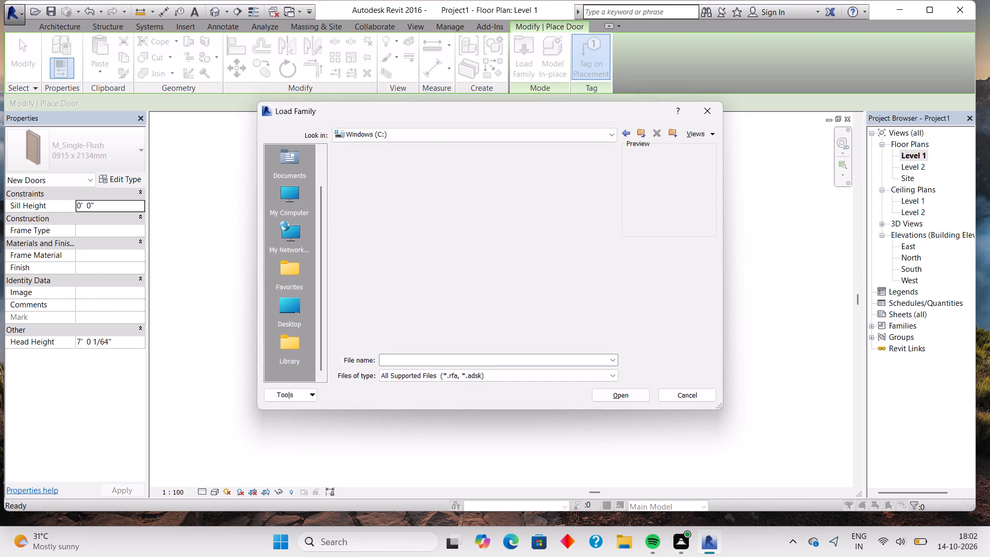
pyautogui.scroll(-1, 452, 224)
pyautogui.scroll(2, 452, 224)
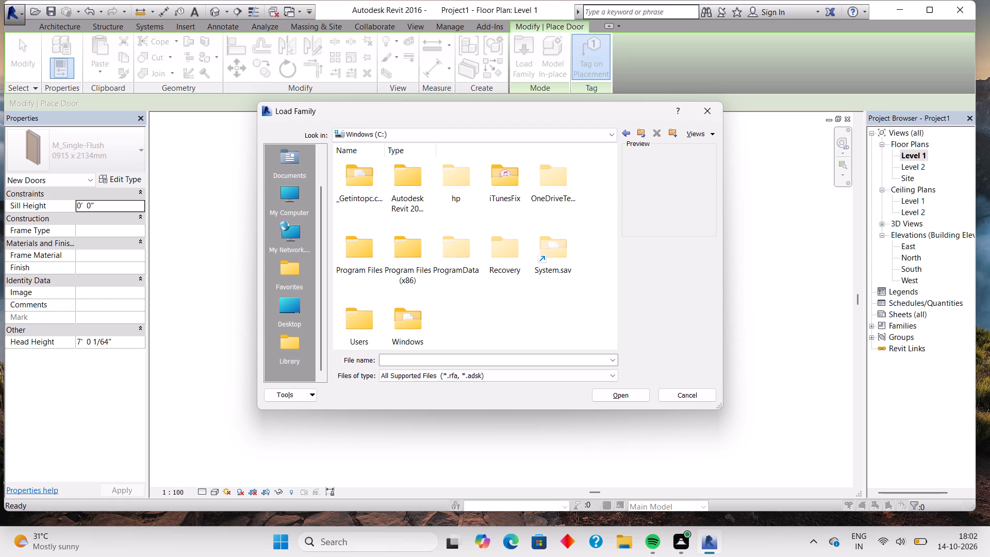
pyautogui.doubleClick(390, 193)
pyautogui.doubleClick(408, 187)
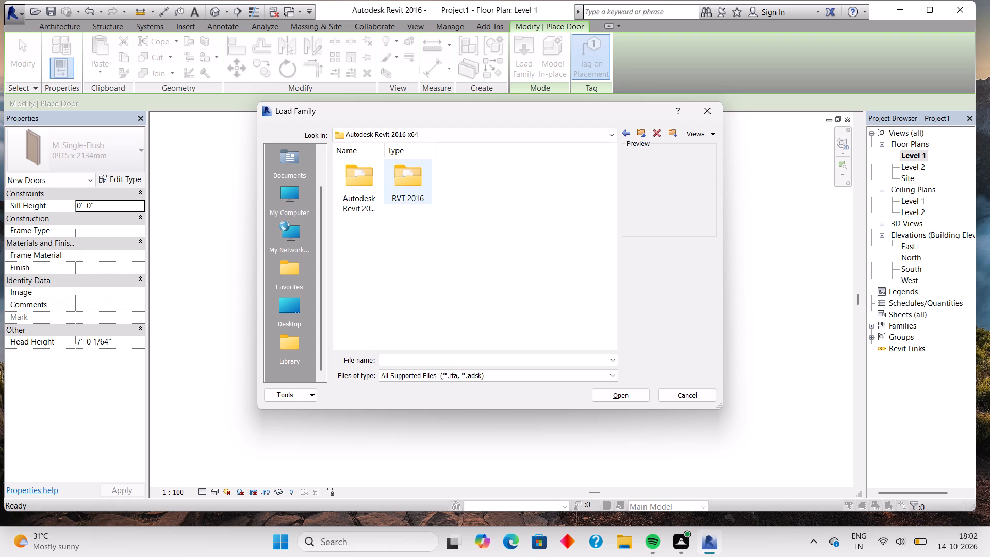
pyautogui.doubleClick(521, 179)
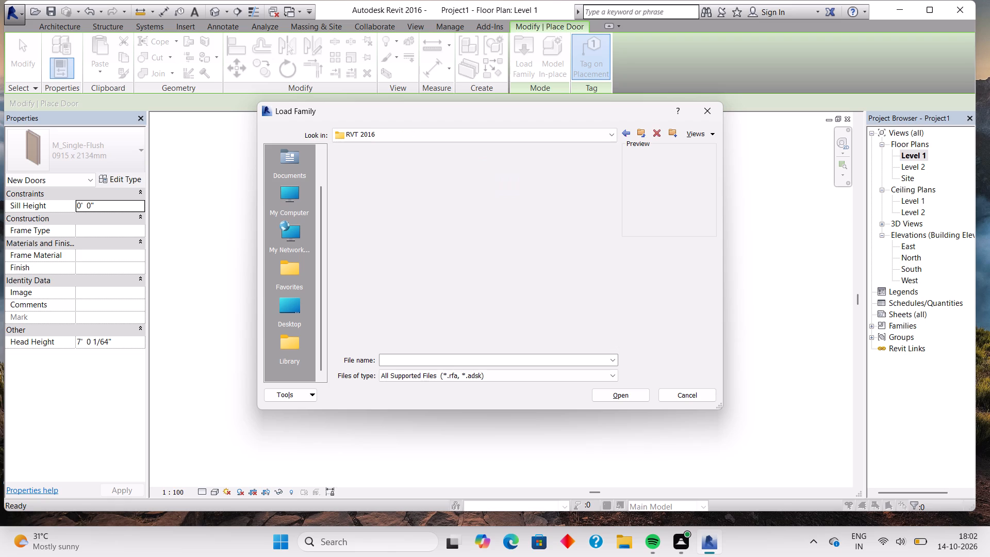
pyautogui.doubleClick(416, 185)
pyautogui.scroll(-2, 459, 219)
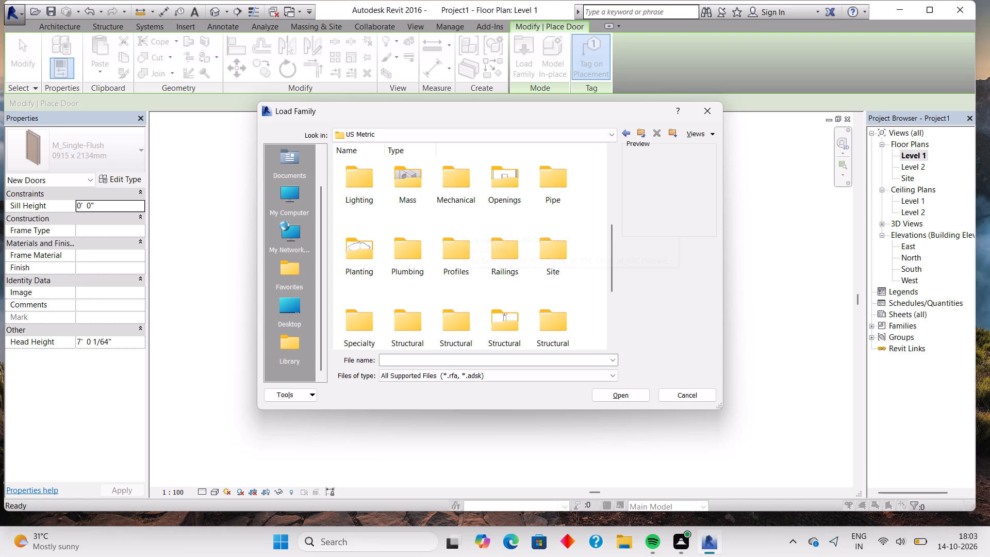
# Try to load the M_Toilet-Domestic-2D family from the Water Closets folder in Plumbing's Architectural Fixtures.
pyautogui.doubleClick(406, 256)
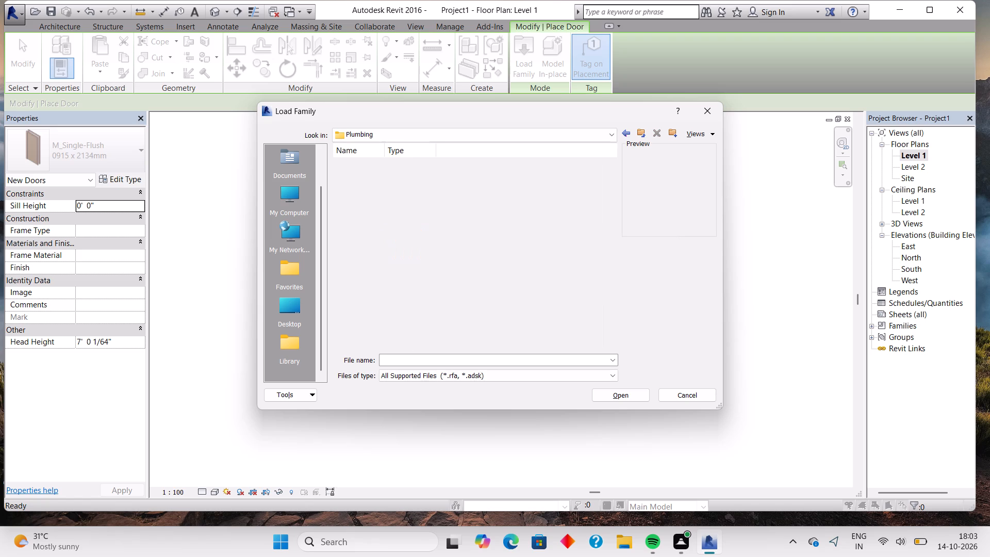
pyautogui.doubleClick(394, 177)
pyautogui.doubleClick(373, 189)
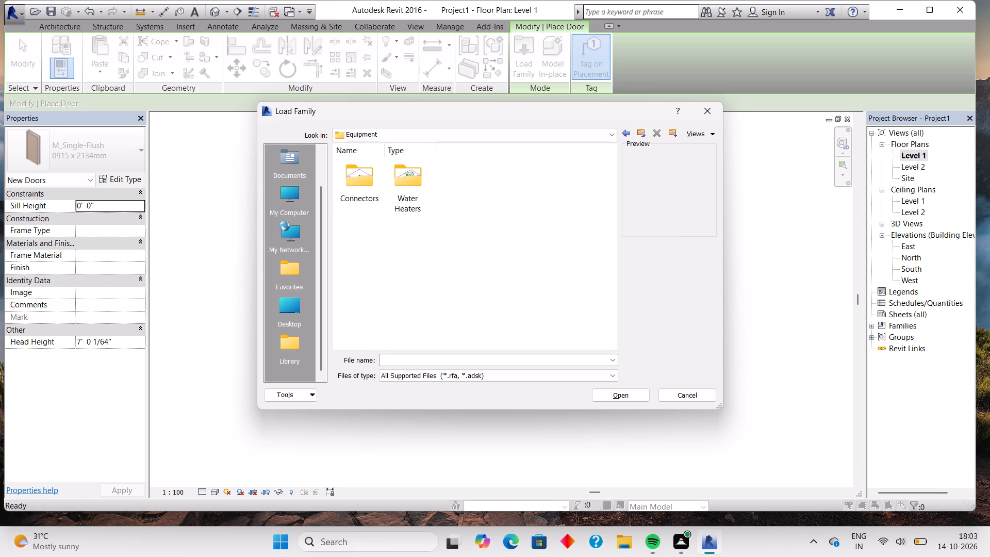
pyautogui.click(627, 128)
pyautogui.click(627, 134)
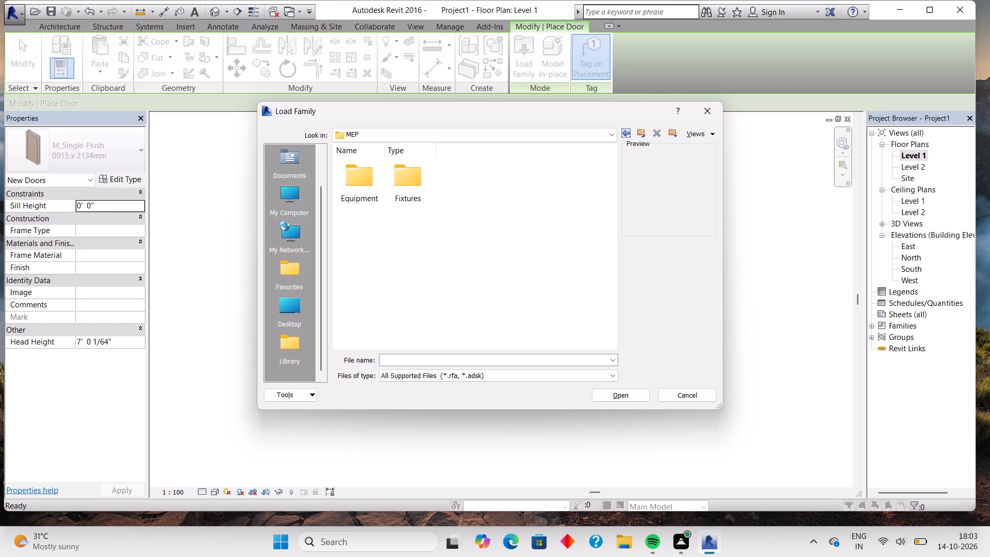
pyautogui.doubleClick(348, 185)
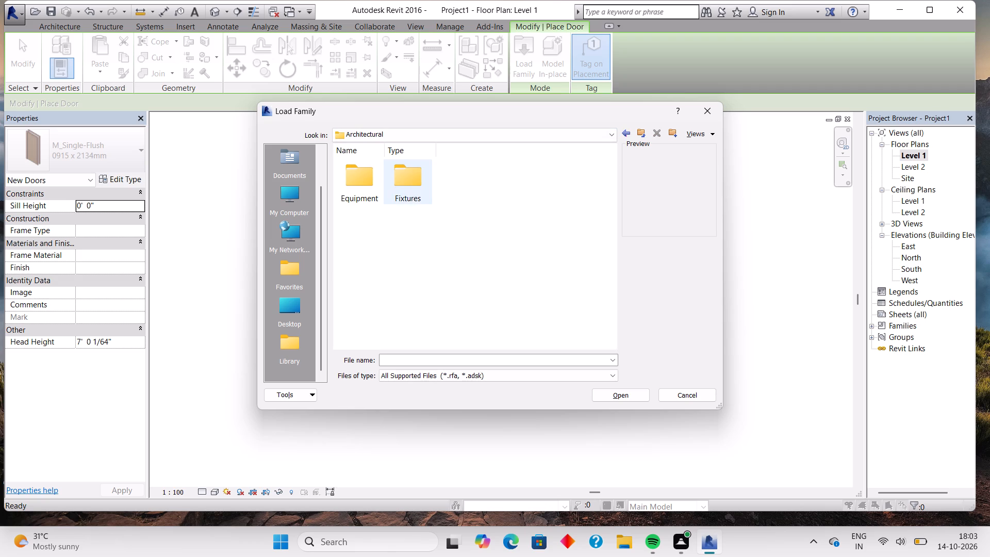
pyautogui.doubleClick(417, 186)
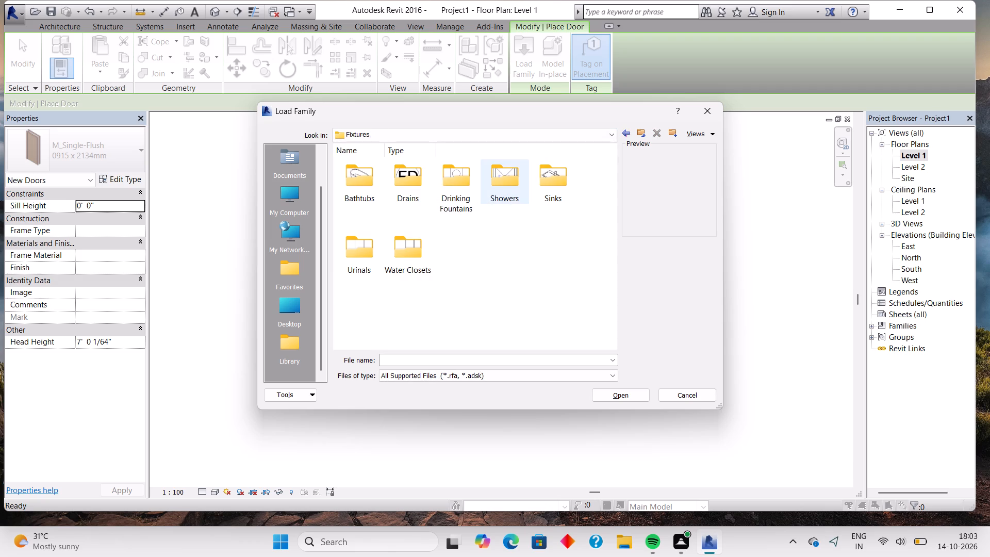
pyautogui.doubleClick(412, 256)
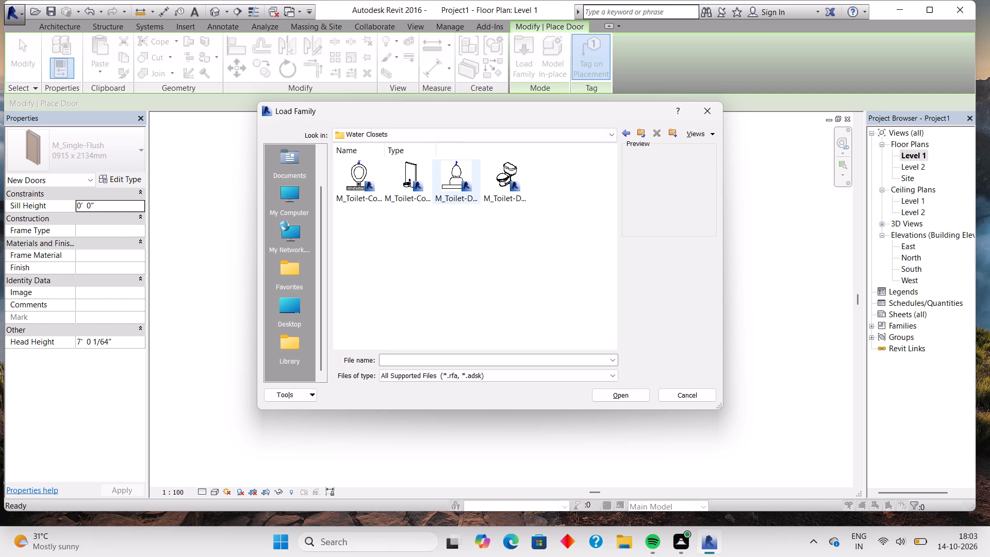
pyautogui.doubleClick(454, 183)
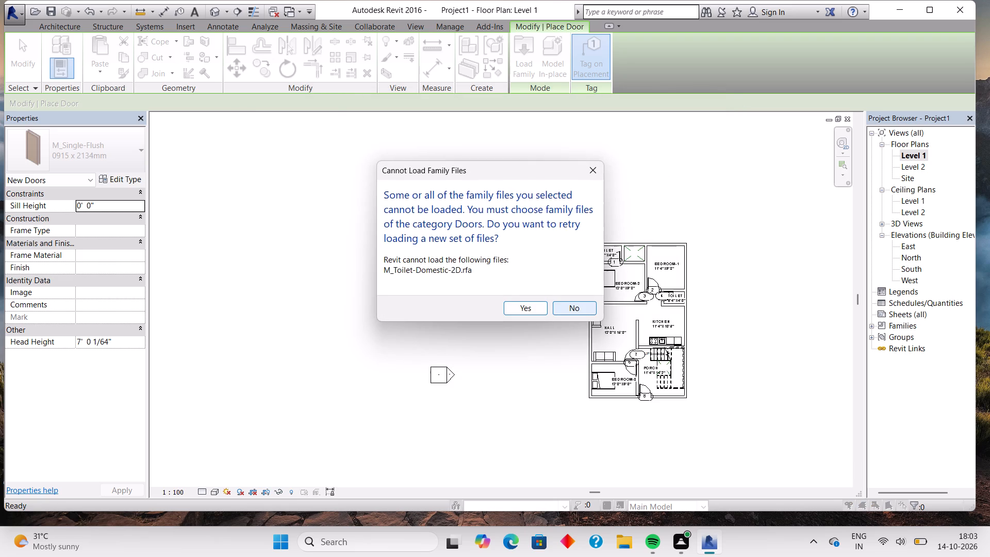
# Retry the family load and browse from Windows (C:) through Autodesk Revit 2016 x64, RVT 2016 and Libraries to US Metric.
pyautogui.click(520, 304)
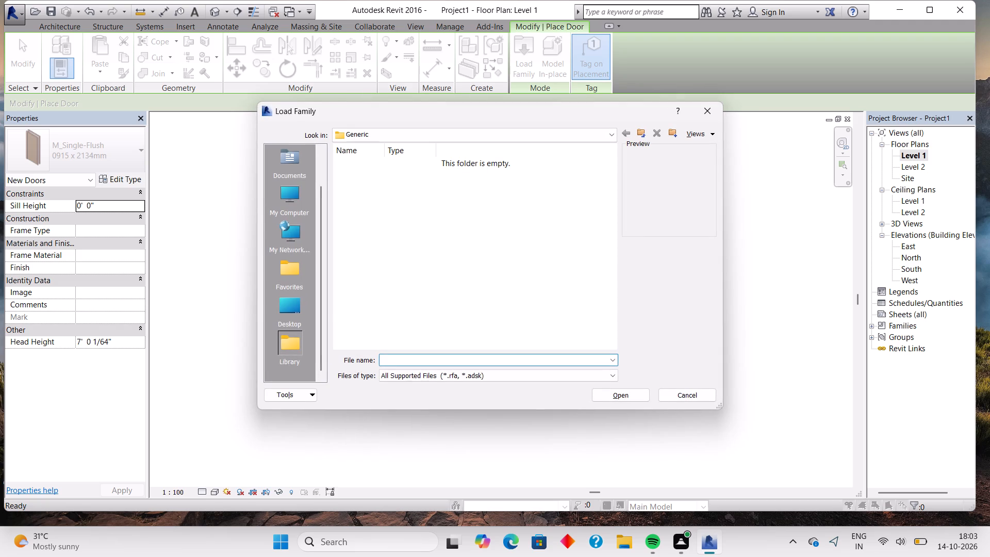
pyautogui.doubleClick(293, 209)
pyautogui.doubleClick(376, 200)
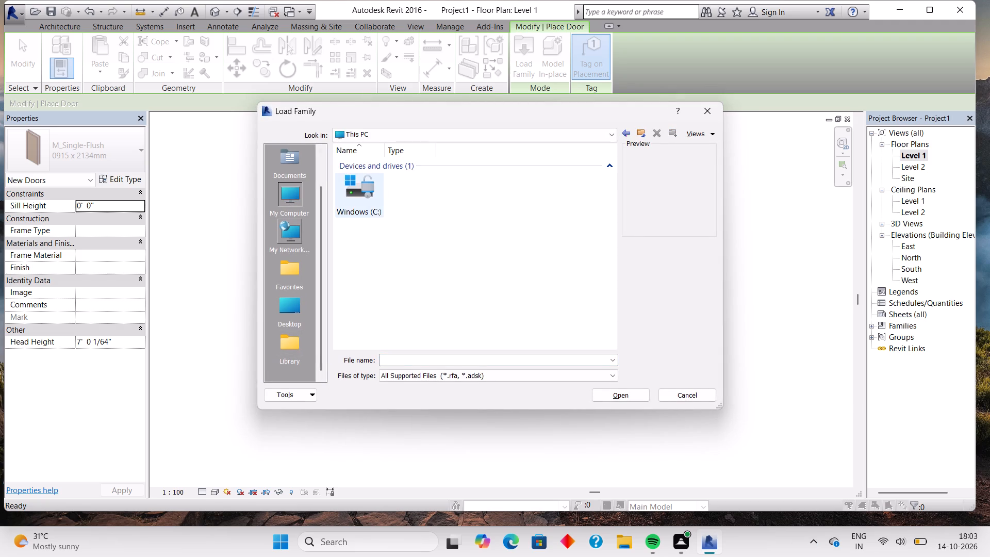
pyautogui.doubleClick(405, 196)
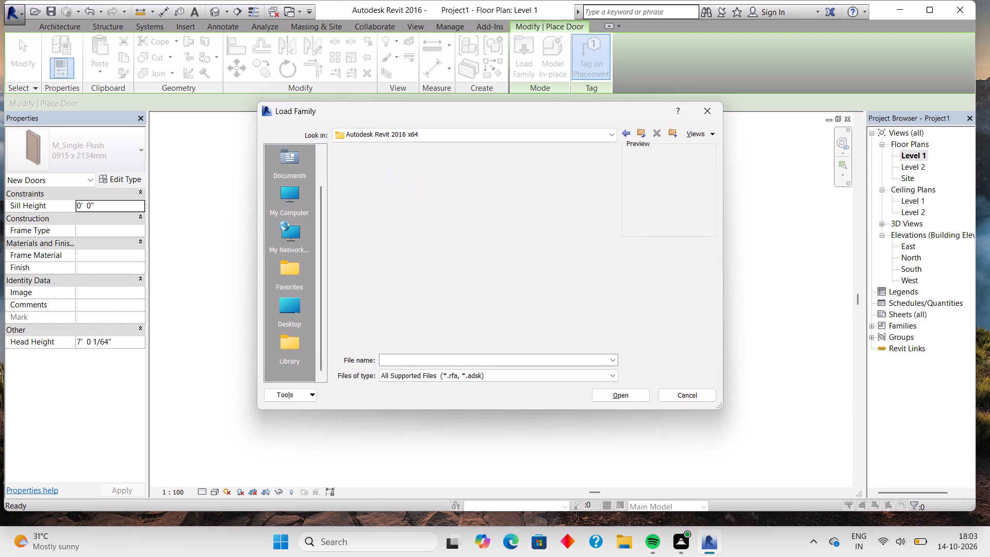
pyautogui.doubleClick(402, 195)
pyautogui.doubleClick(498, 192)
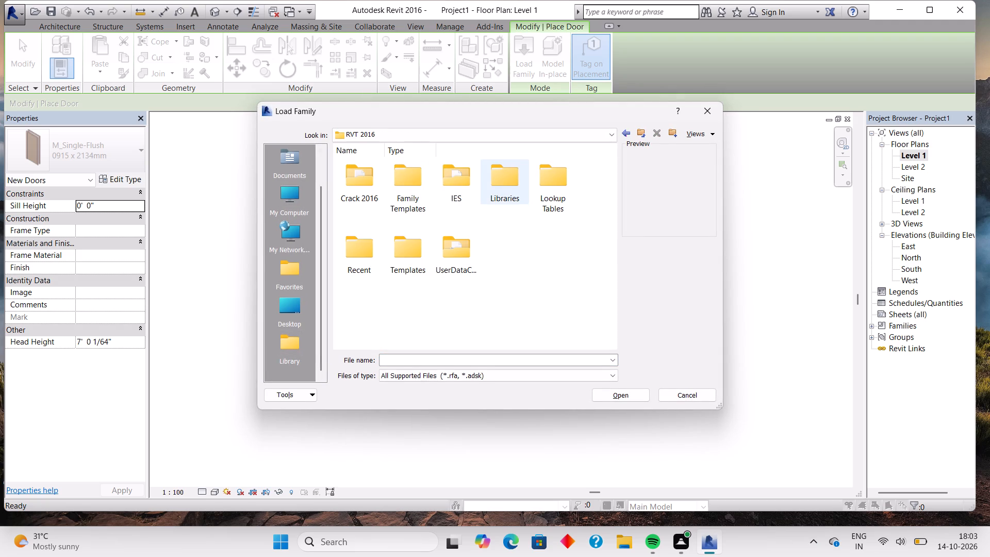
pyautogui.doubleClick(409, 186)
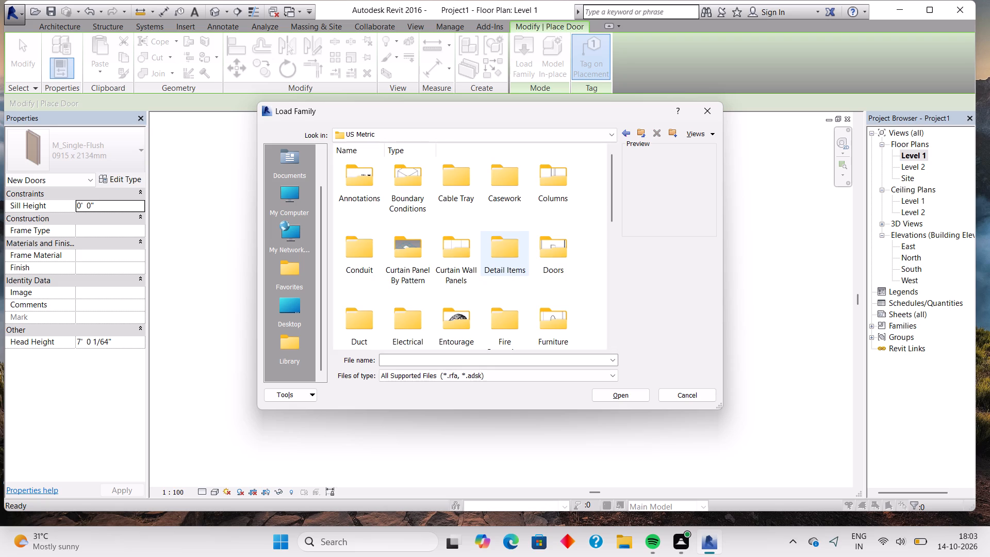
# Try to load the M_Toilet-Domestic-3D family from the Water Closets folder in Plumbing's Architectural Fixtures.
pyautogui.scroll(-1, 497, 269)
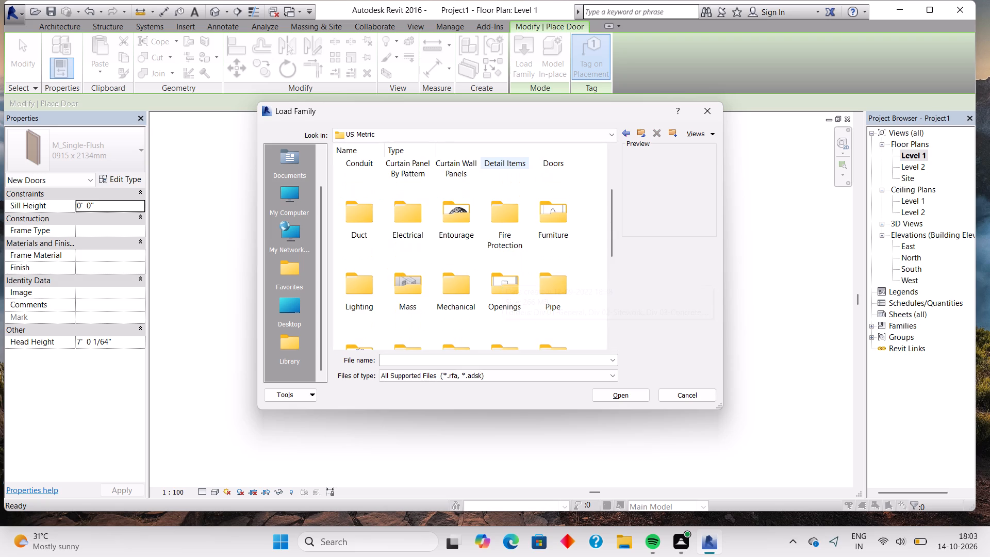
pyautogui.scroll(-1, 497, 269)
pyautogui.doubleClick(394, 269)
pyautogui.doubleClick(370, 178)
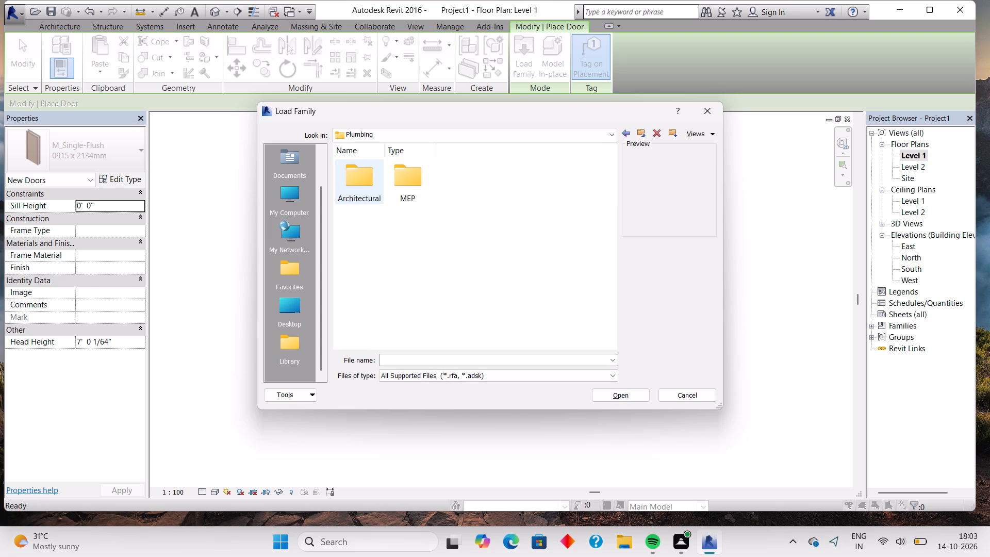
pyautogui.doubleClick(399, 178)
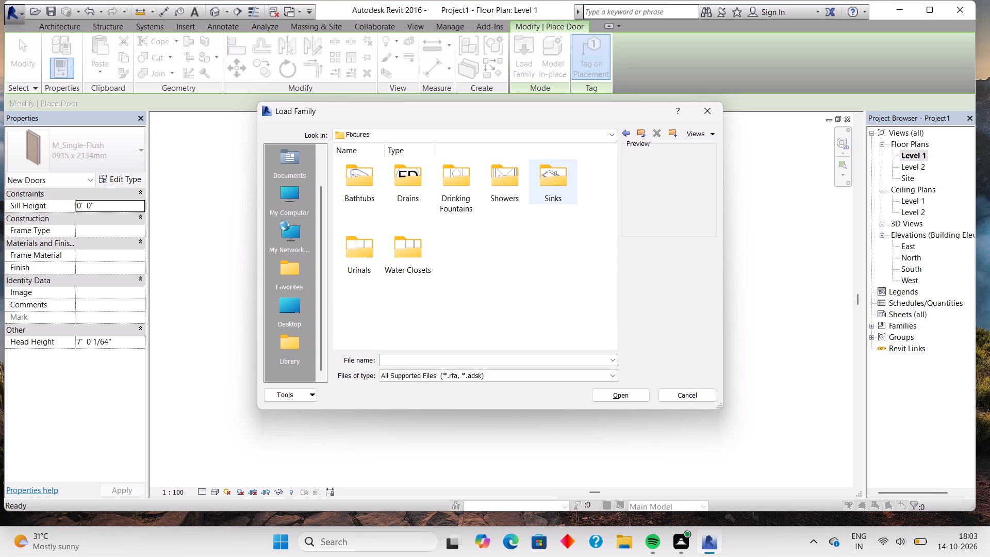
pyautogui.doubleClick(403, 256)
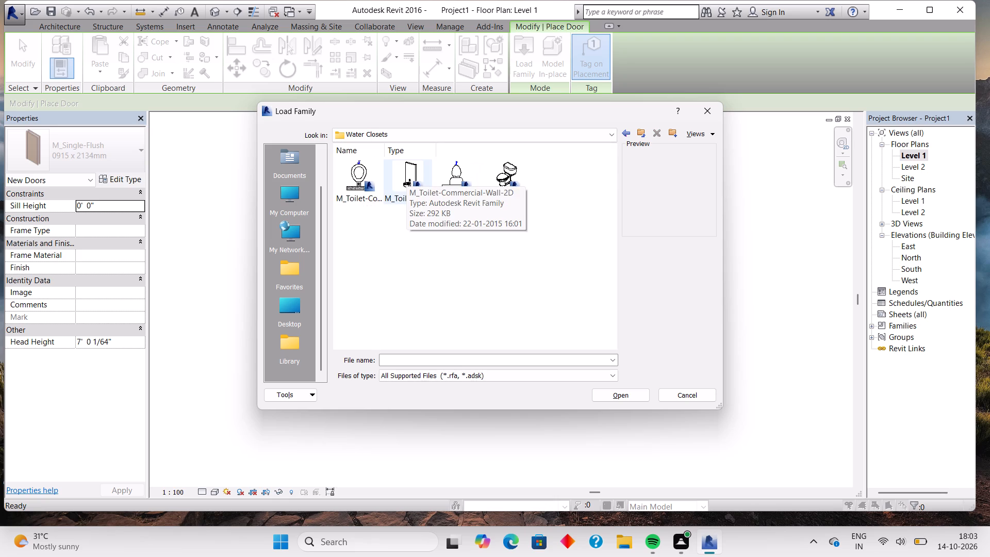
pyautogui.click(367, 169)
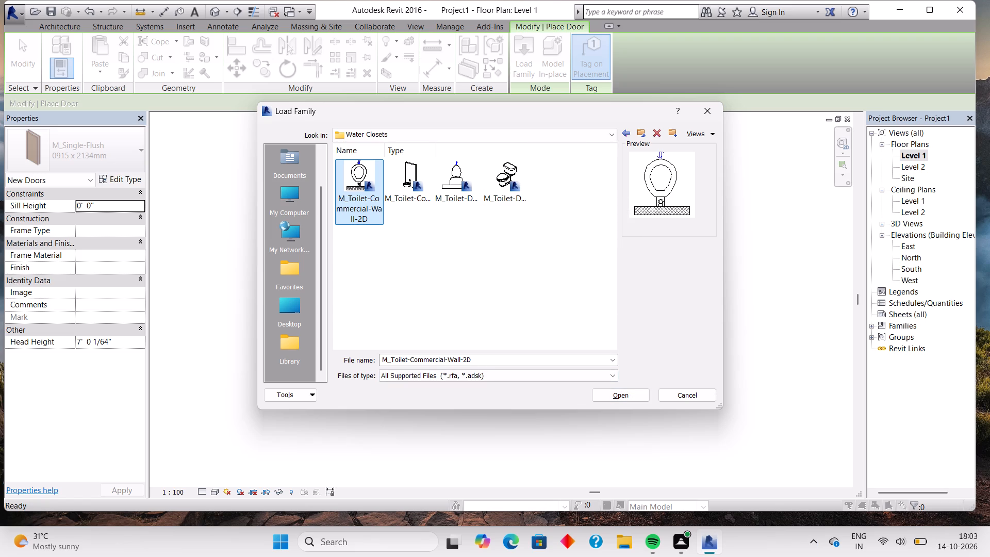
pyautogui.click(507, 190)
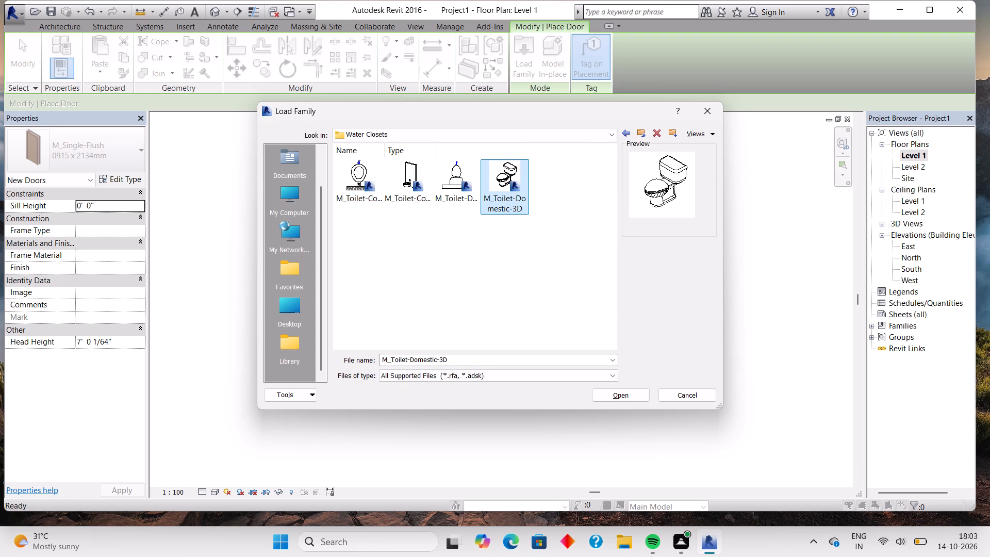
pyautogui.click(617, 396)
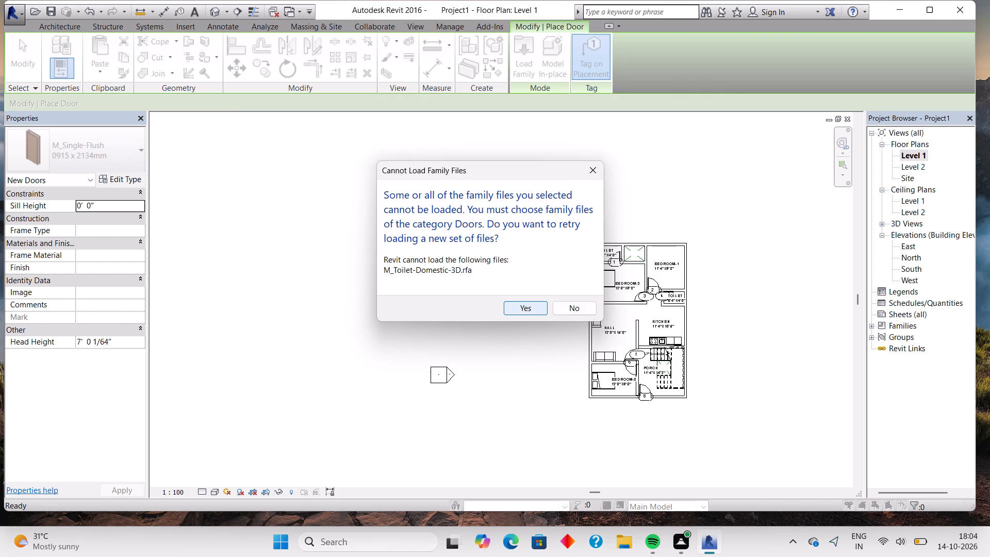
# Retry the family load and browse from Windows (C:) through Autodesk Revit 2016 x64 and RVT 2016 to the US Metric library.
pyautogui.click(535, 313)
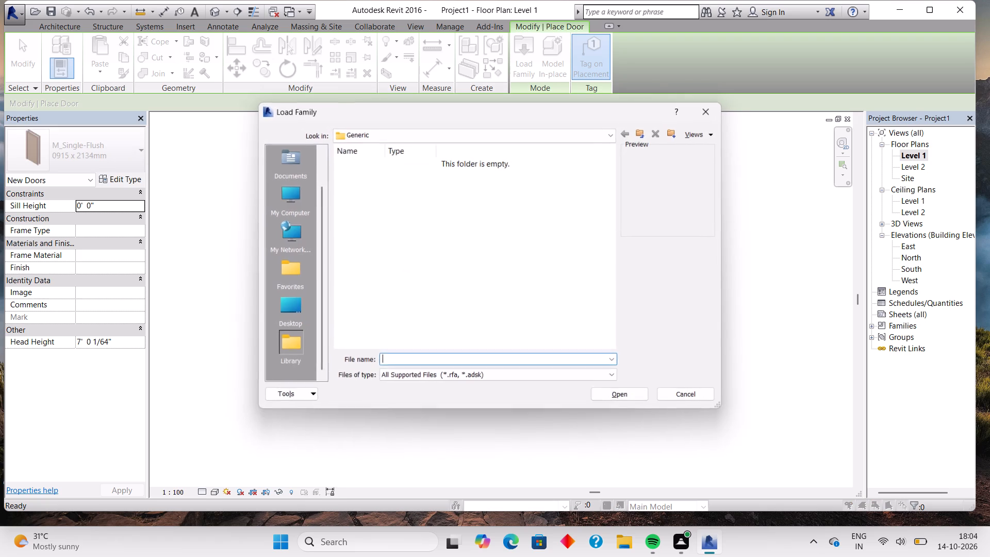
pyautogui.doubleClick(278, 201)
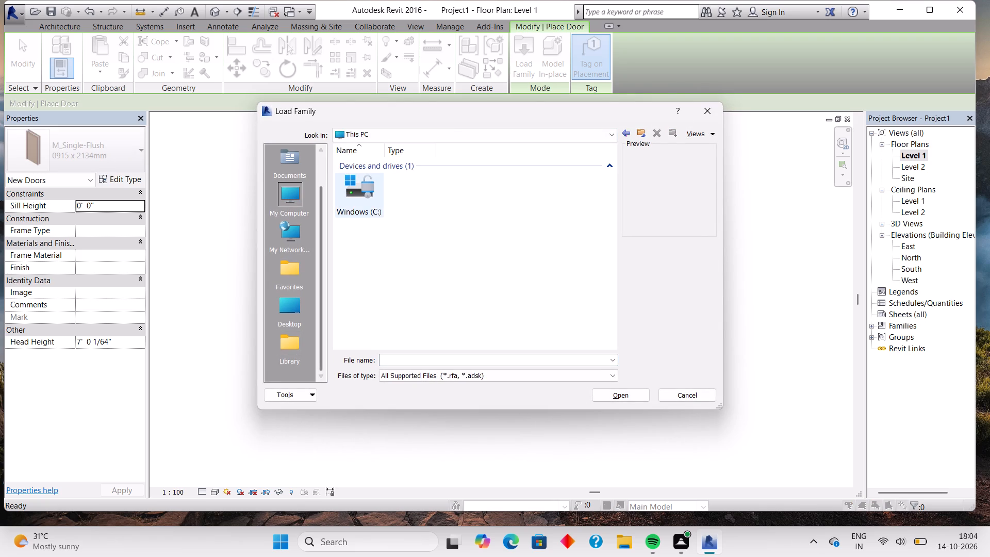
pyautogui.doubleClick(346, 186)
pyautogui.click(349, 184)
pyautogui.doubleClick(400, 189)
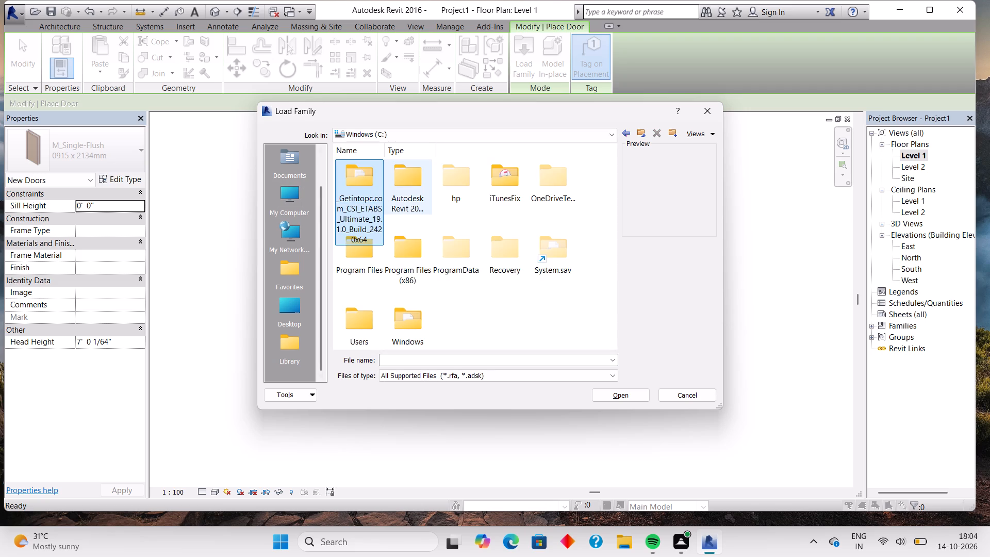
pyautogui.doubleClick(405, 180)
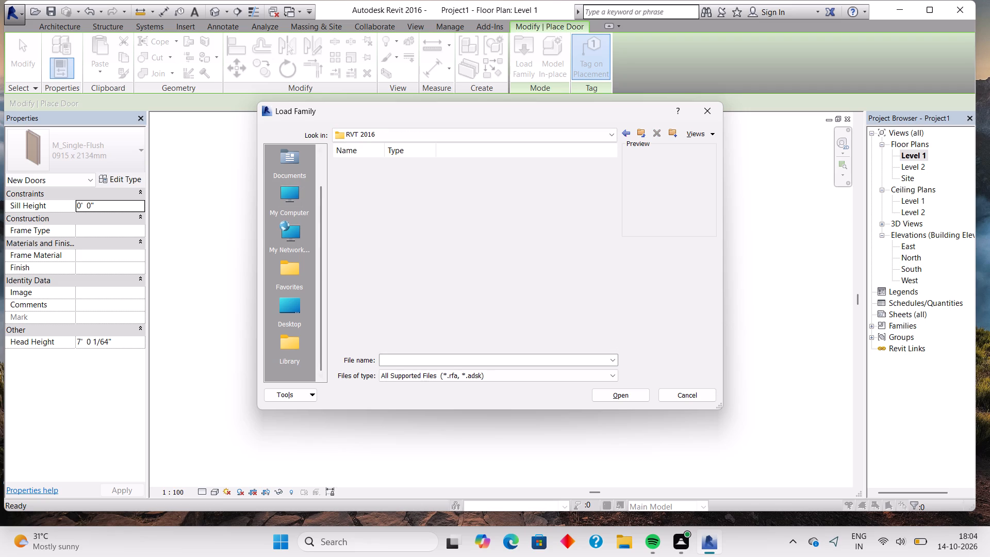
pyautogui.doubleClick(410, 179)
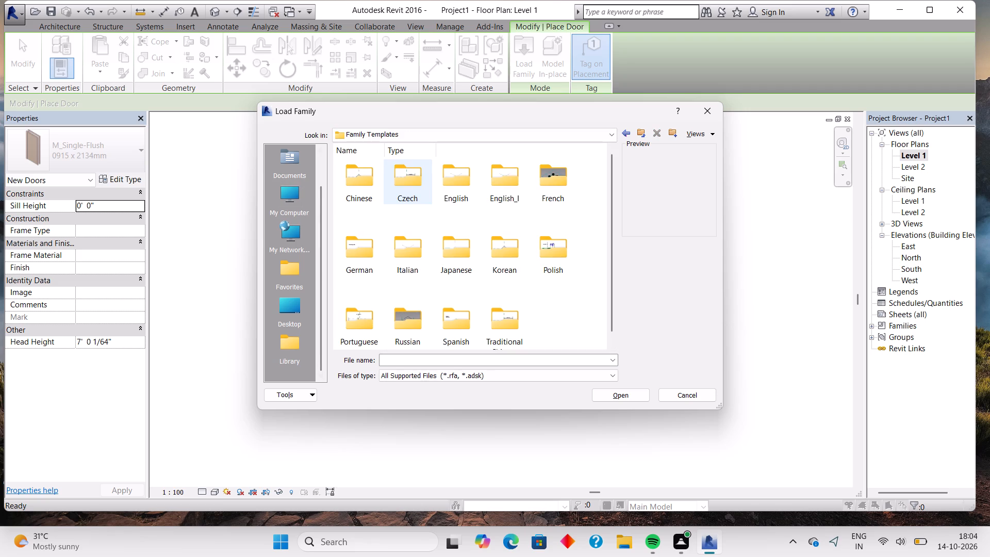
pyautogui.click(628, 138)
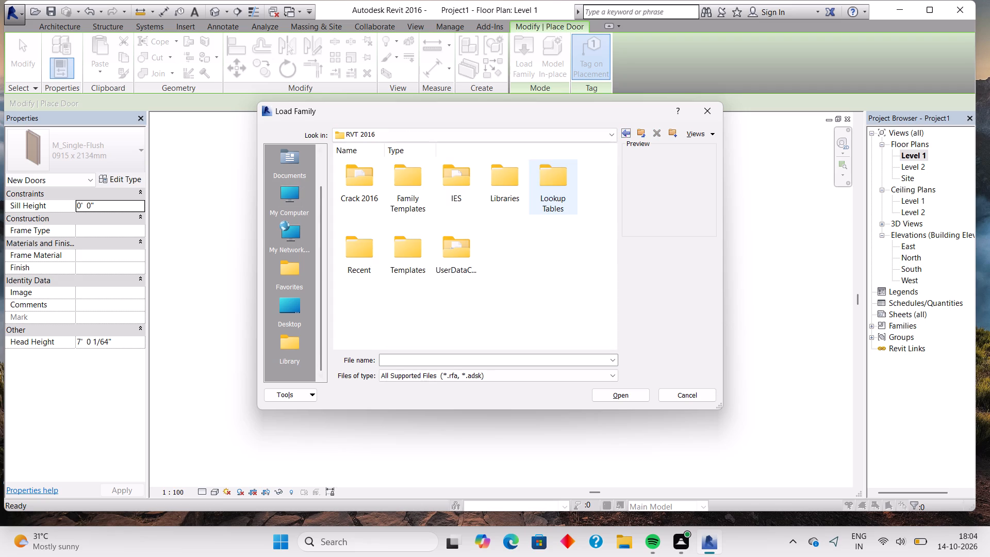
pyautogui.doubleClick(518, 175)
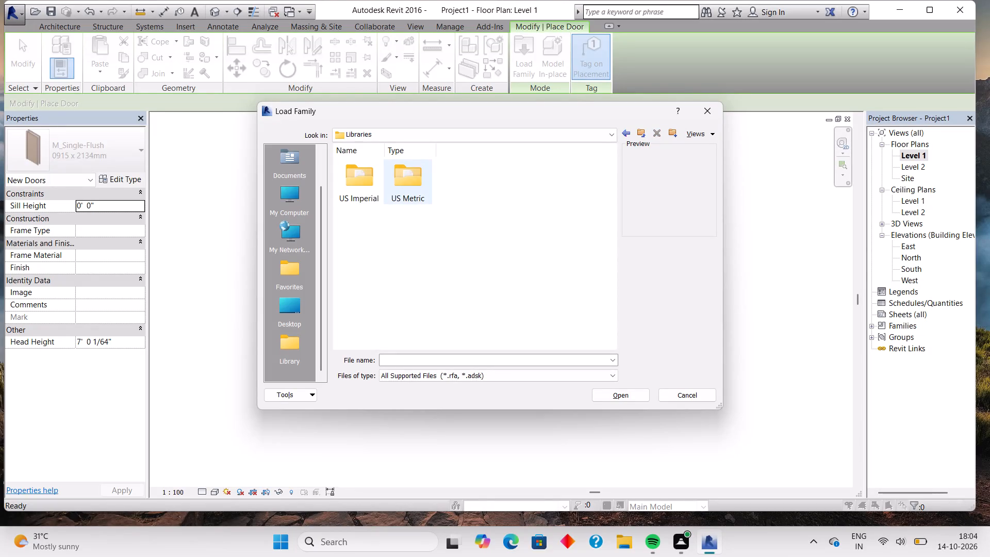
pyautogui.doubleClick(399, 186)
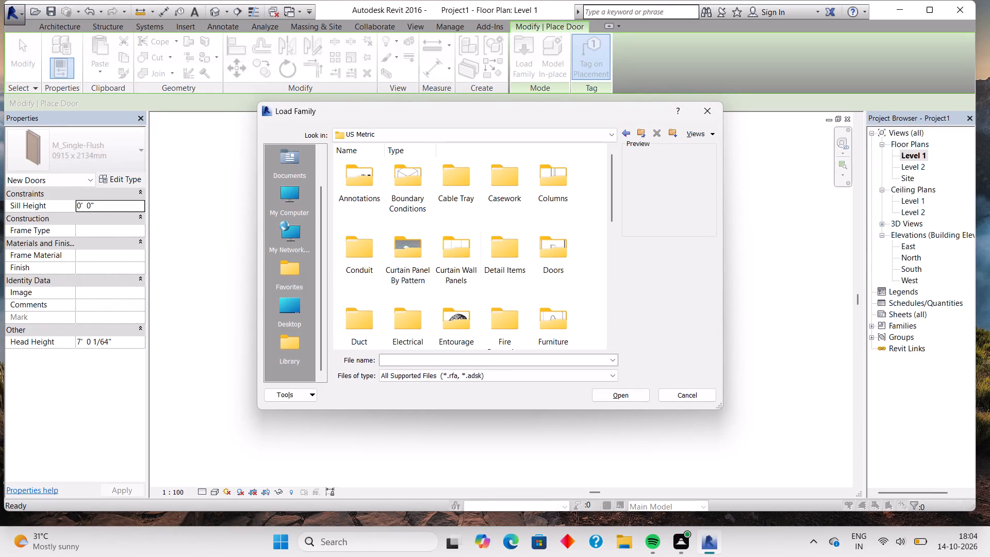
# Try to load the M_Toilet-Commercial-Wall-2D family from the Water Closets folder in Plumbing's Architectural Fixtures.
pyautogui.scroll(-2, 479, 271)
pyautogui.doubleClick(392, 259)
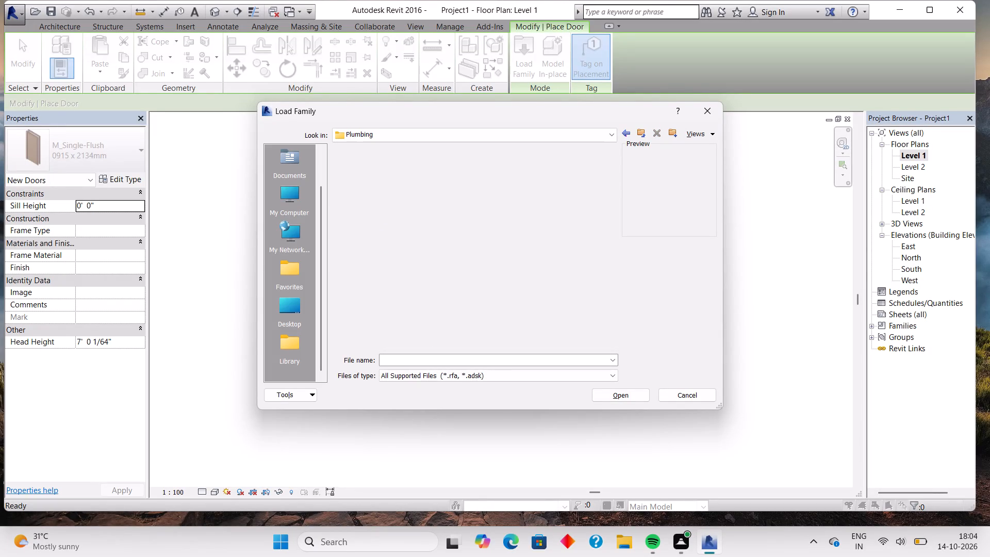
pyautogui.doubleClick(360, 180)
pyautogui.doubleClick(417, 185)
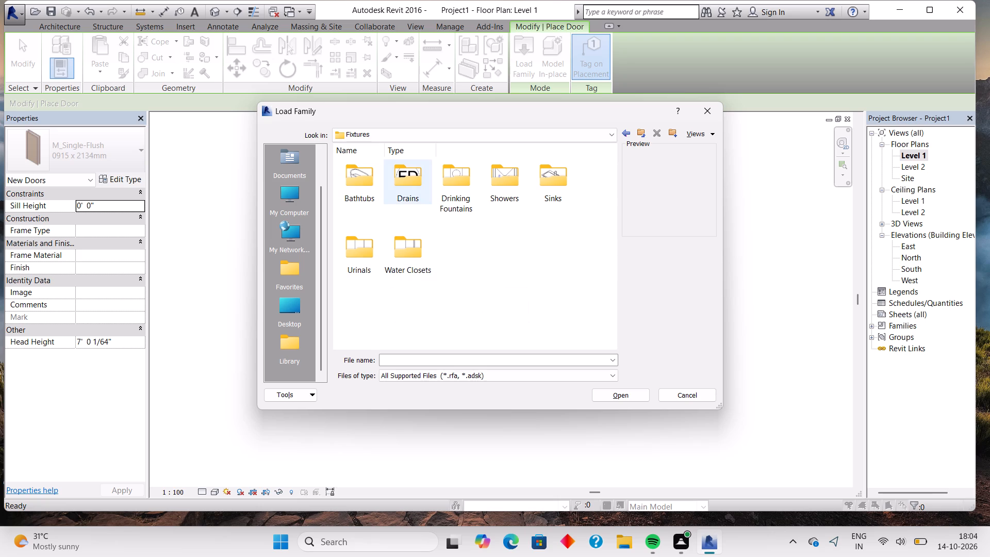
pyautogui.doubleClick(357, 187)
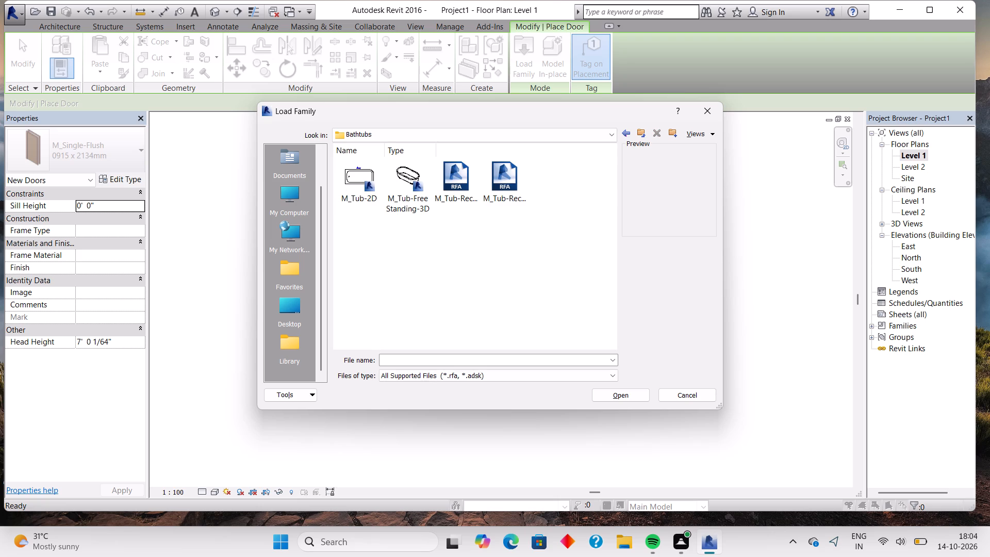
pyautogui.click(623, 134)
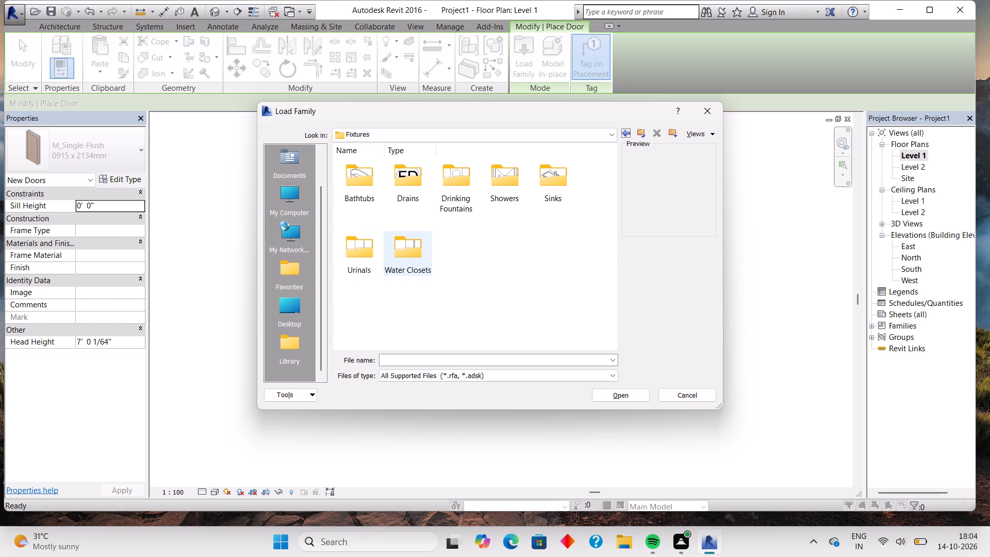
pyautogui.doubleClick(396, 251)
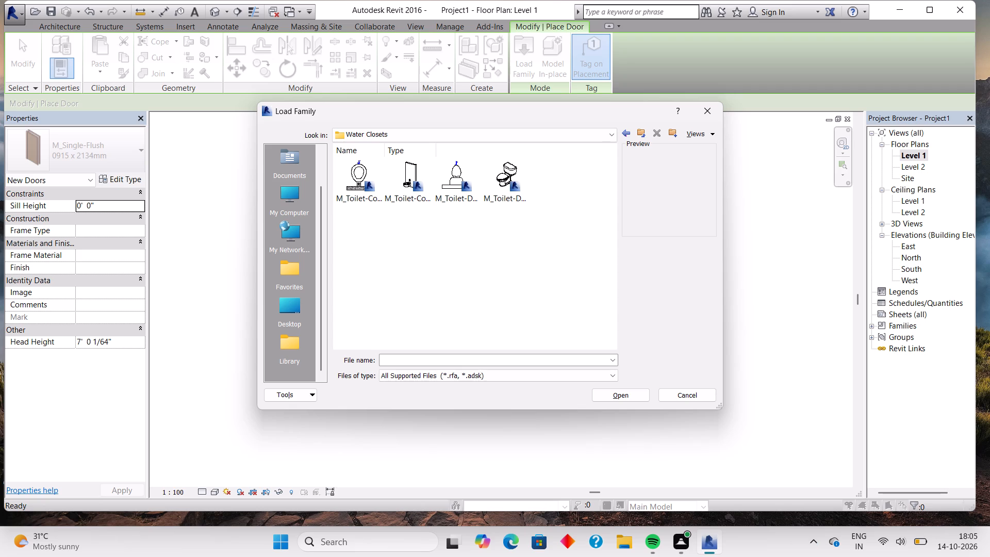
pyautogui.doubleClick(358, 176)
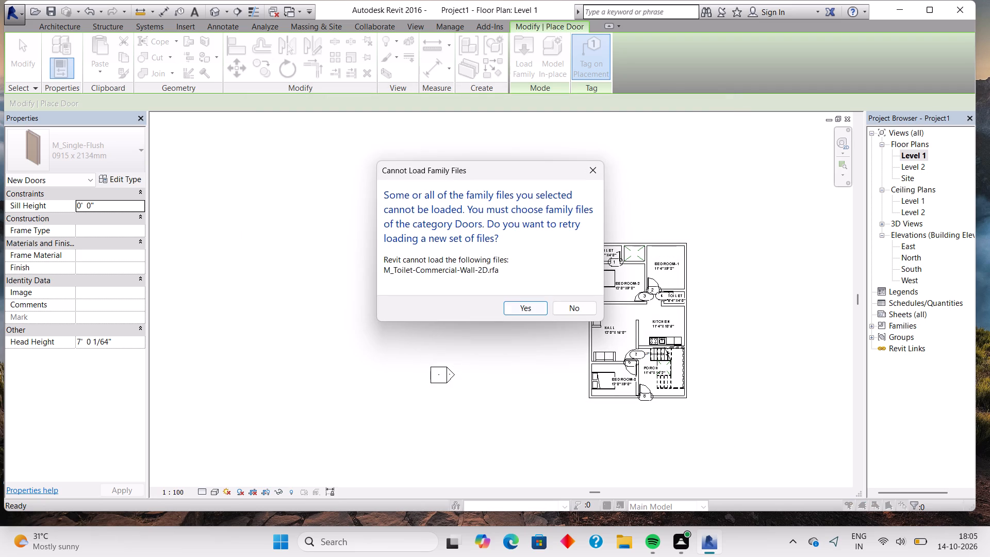
# Retry the family load and browse from Windows (C:) through Autodesk Revit 2016 x64, RVT 2016 and Libraries to US Metric.
pyautogui.click(533, 297)
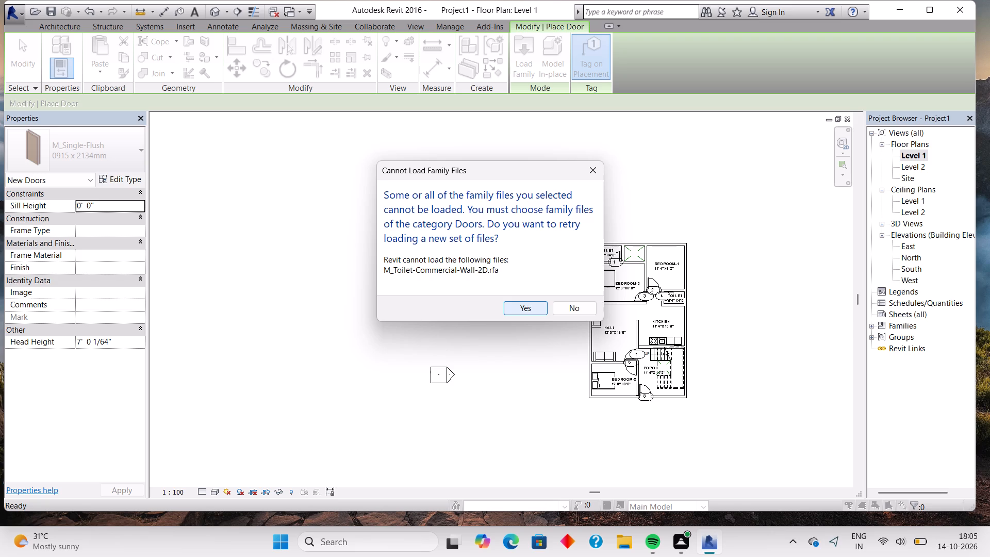
pyautogui.click(527, 305)
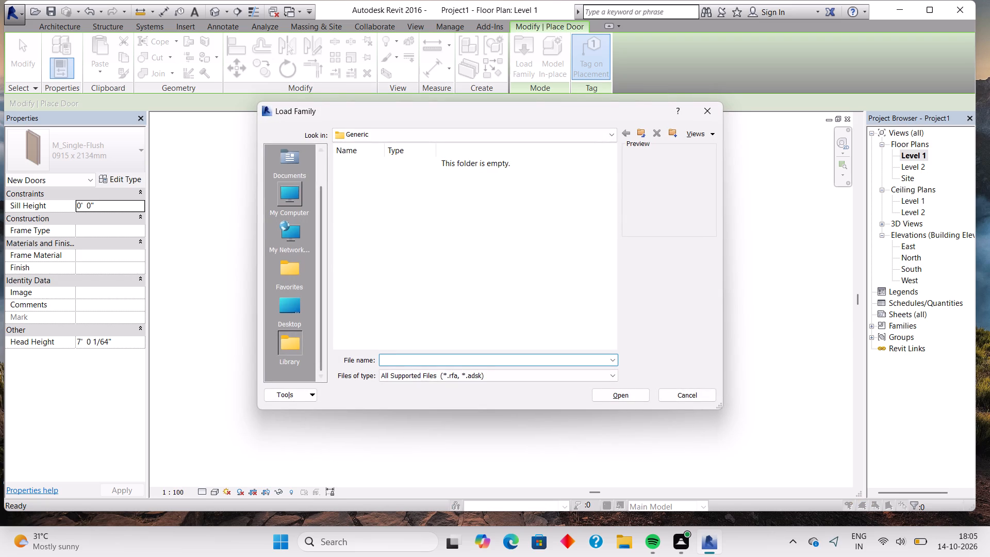
pyautogui.doubleClick(277, 199)
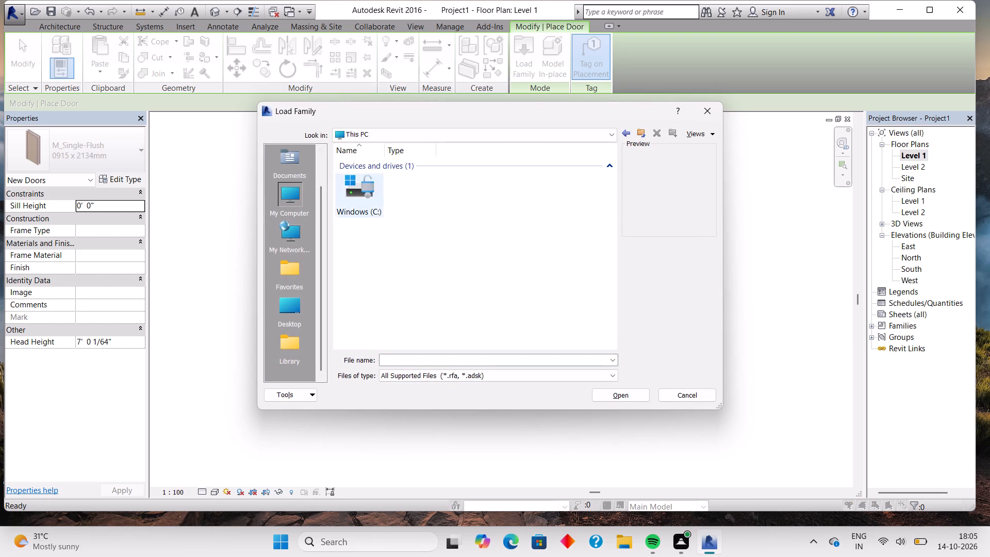
pyautogui.doubleClick(362, 197)
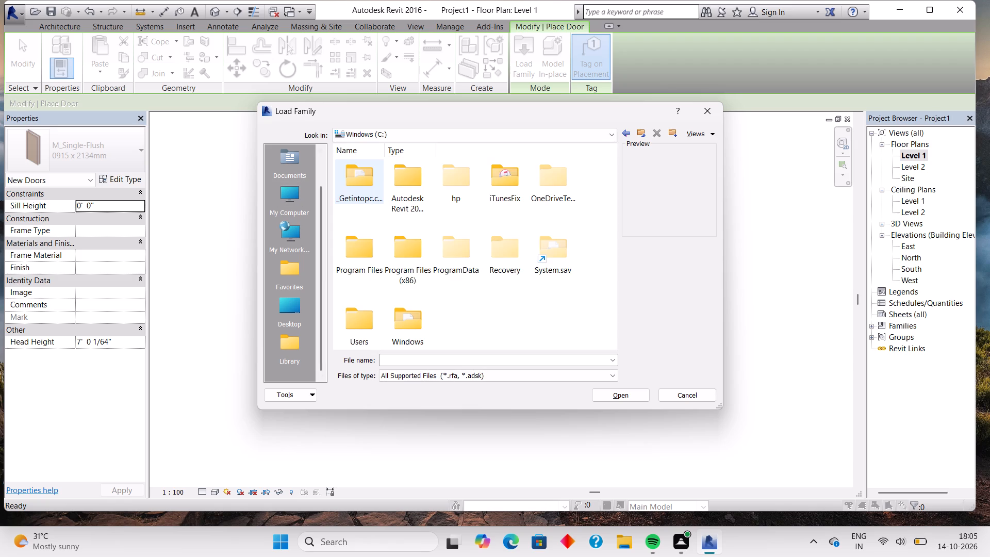
pyautogui.doubleClick(399, 184)
pyautogui.doubleClick(411, 187)
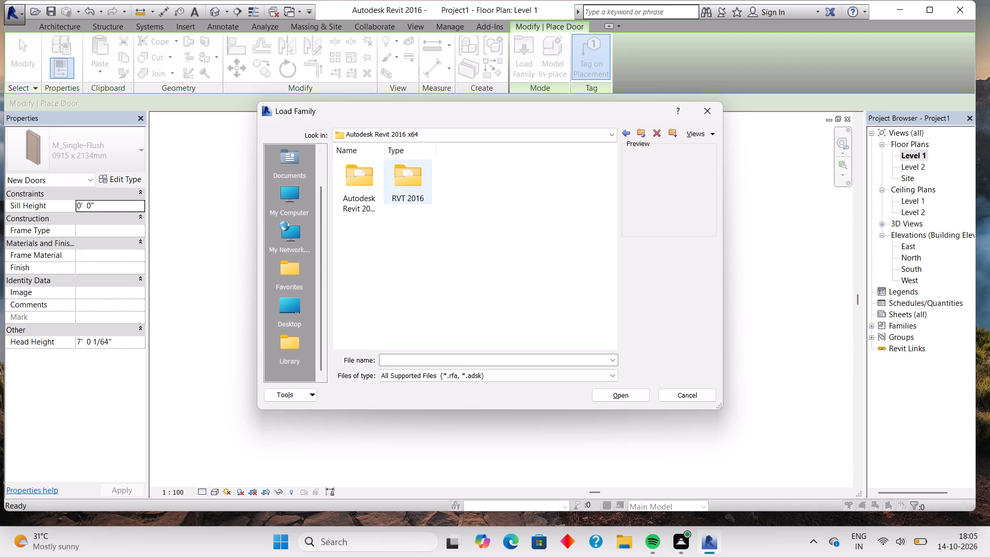
pyautogui.doubleClick(497, 190)
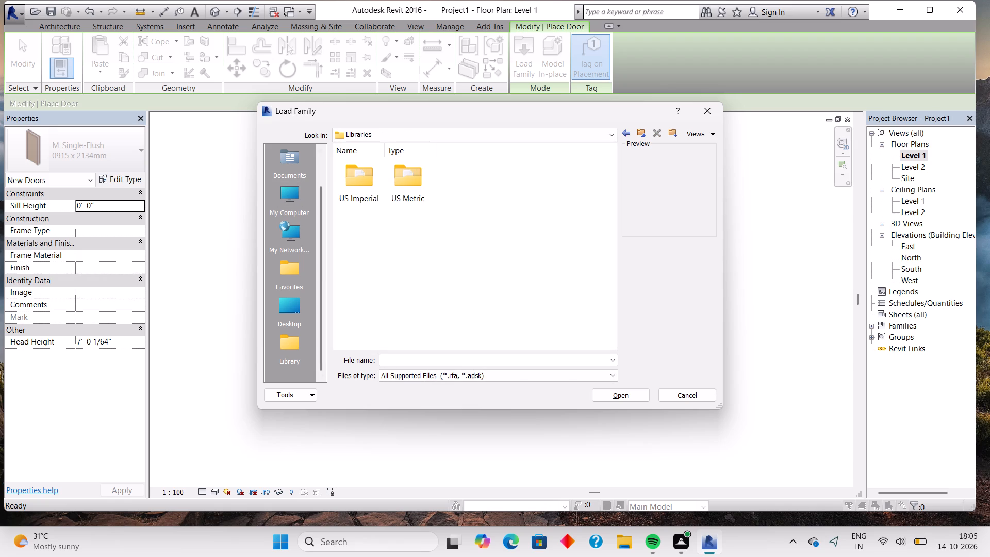
pyautogui.doubleClick(418, 175)
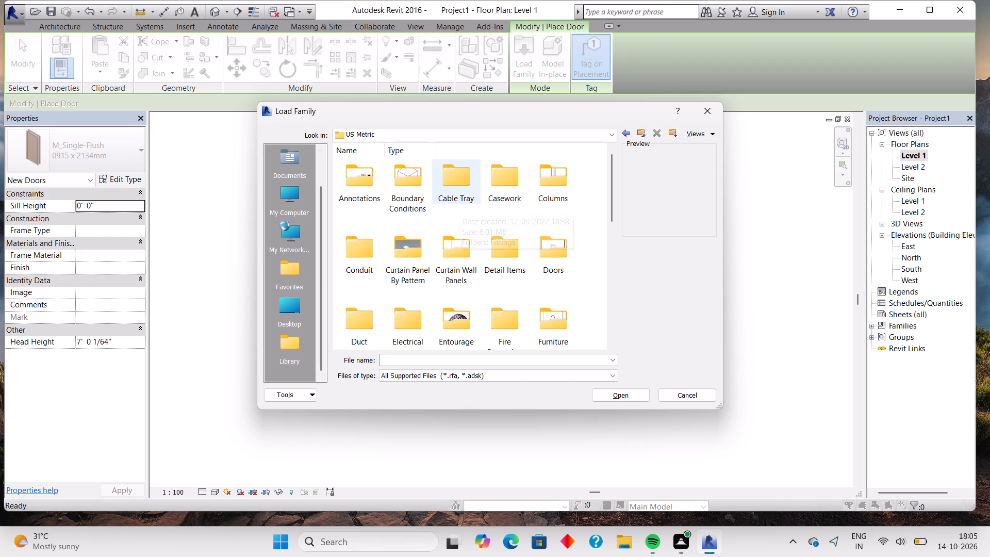
# Examine the families in the Doors folder and its Hardware and Commercial subfolders, then return to US Metric.
pyautogui.doubleClick(559, 257)
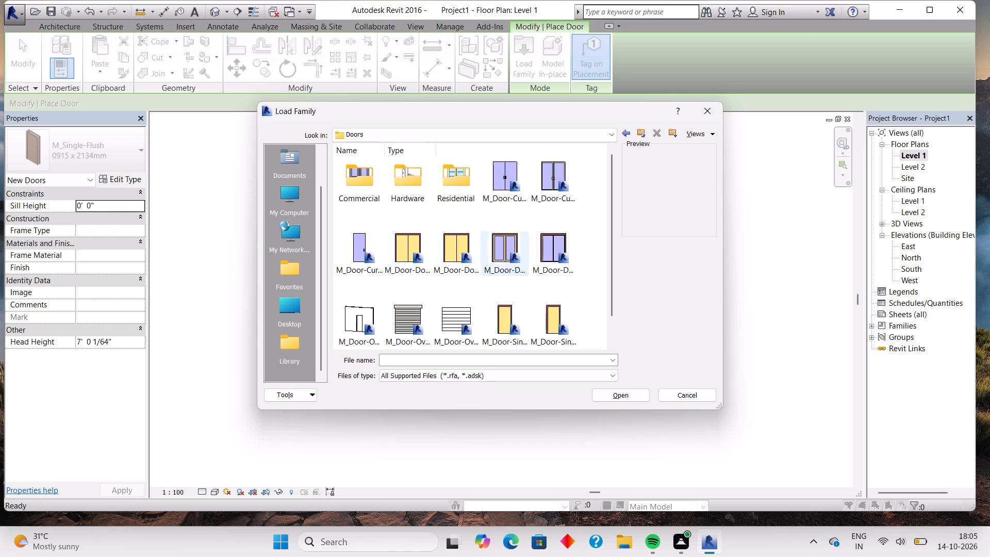
pyautogui.doubleClick(408, 191)
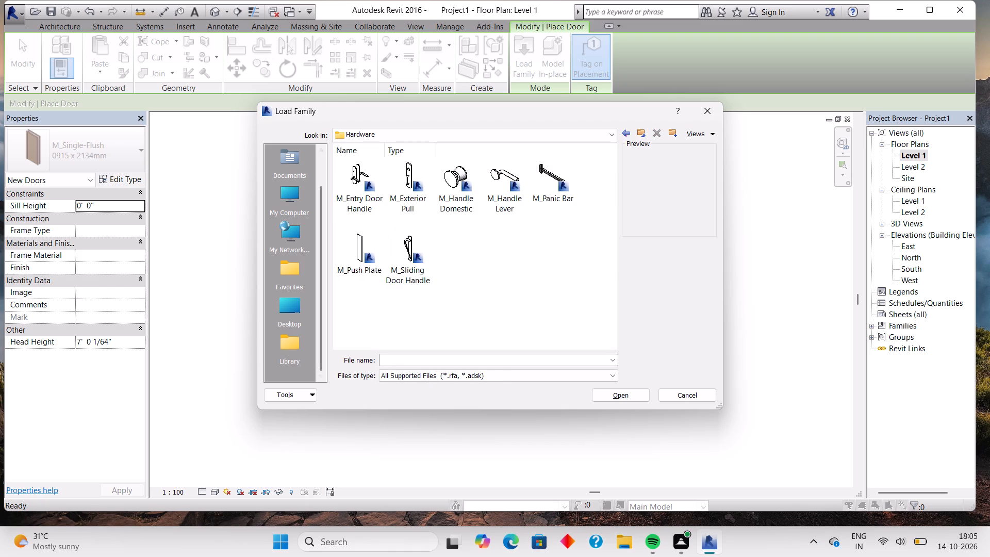
pyautogui.click(629, 133)
pyautogui.doubleClick(356, 187)
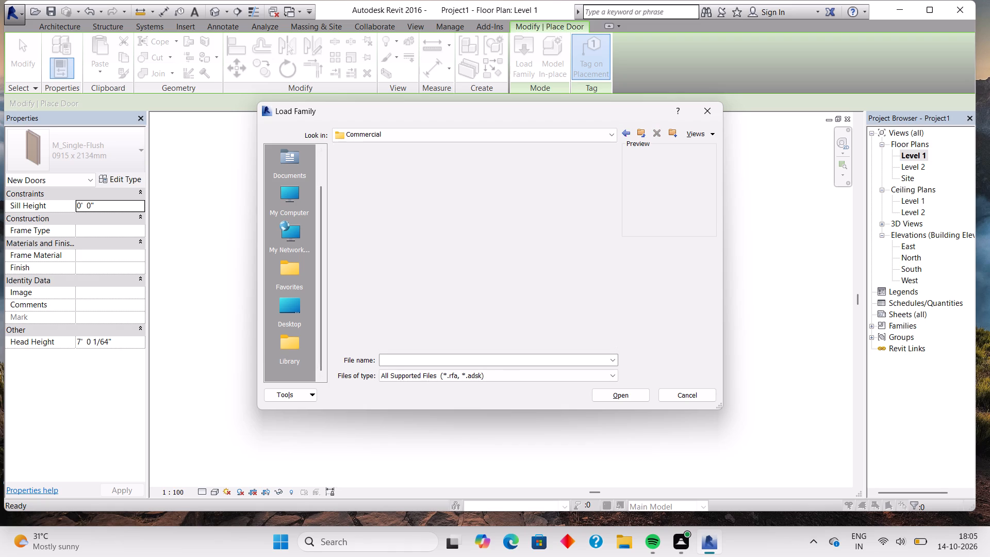
pyautogui.scroll(-3, 448, 283)
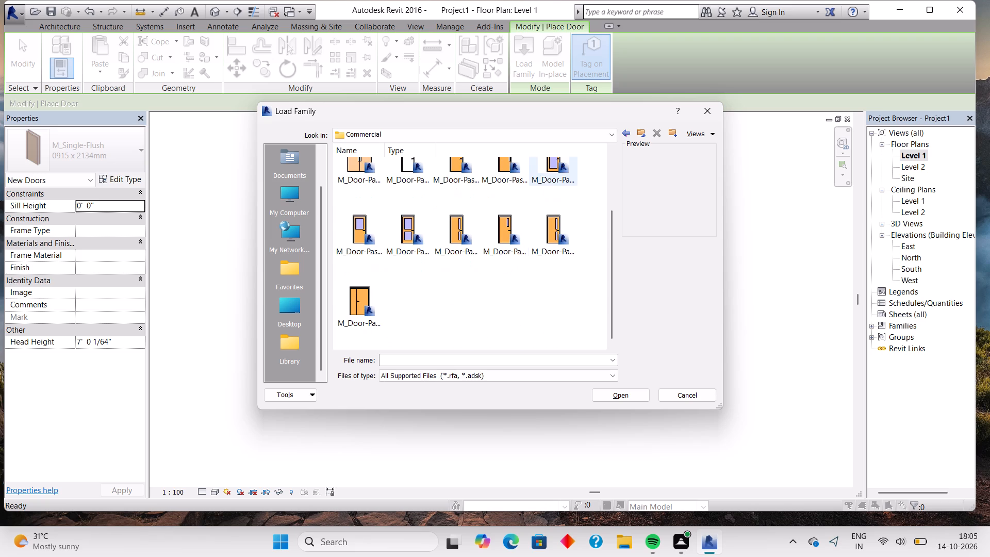
pyautogui.click(634, 134)
pyautogui.click(626, 135)
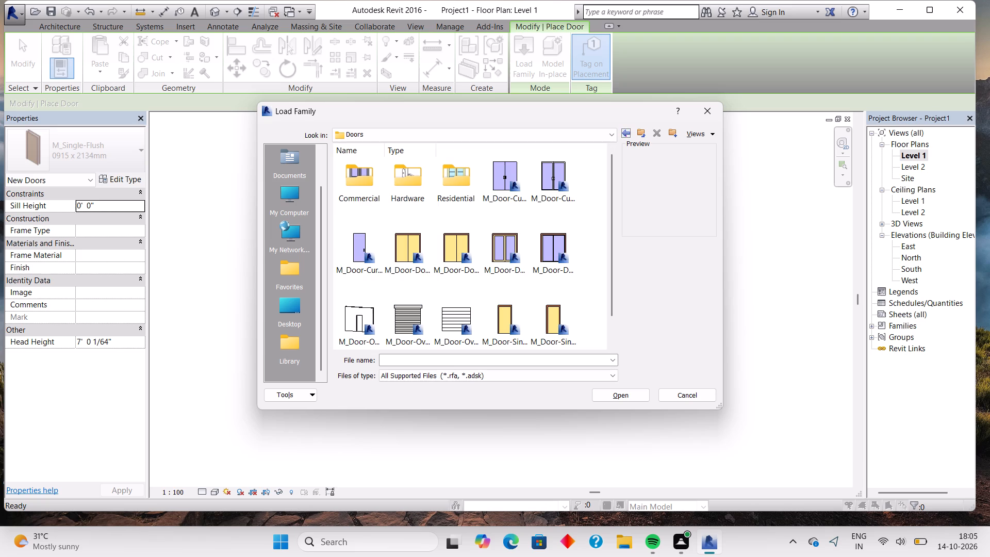
pyautogui.click(625, 132)
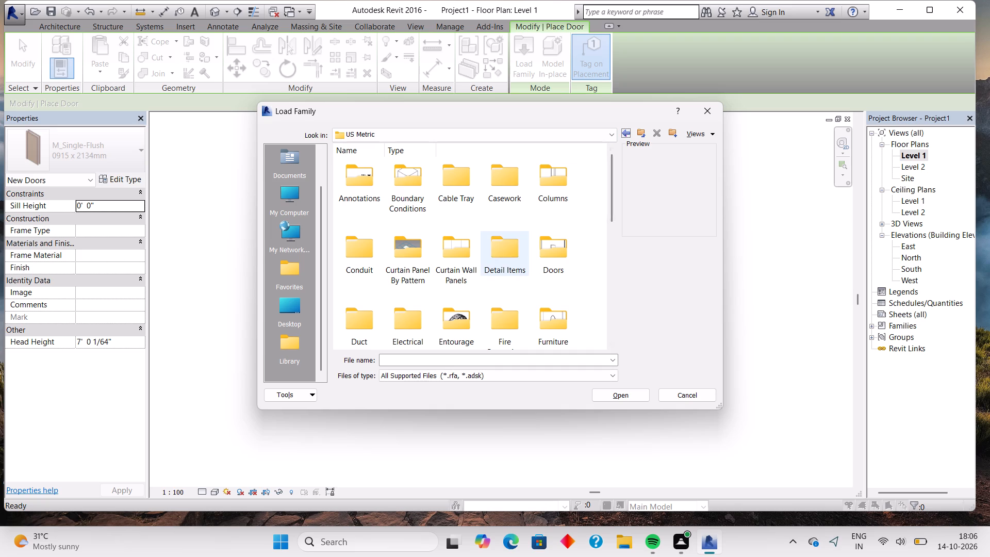
# Look through the US Metric library's category folders, including the contents of Profiles, for a suitable family category.
pyautogui.scroll(-2, 493, 251)
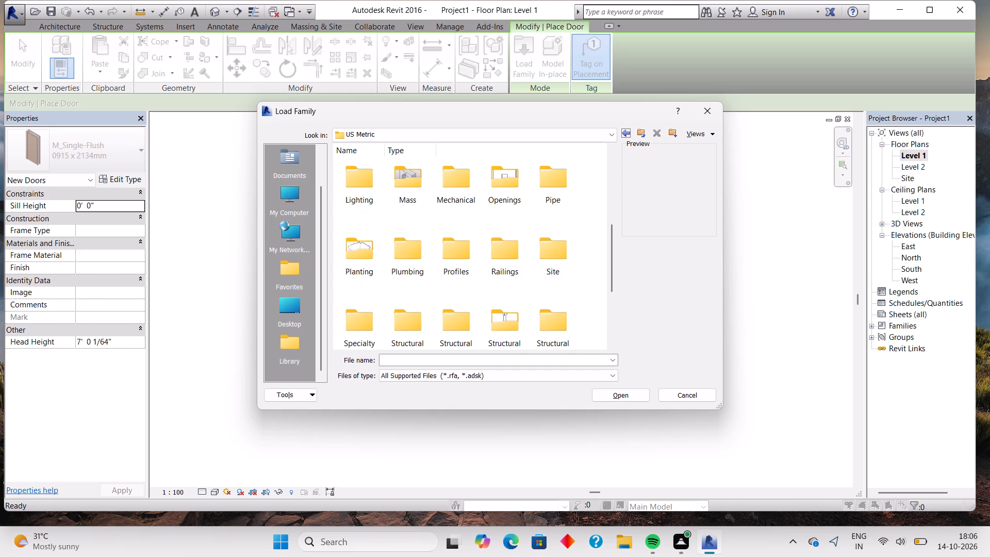
pyautogui.doubleClick(459, 255)
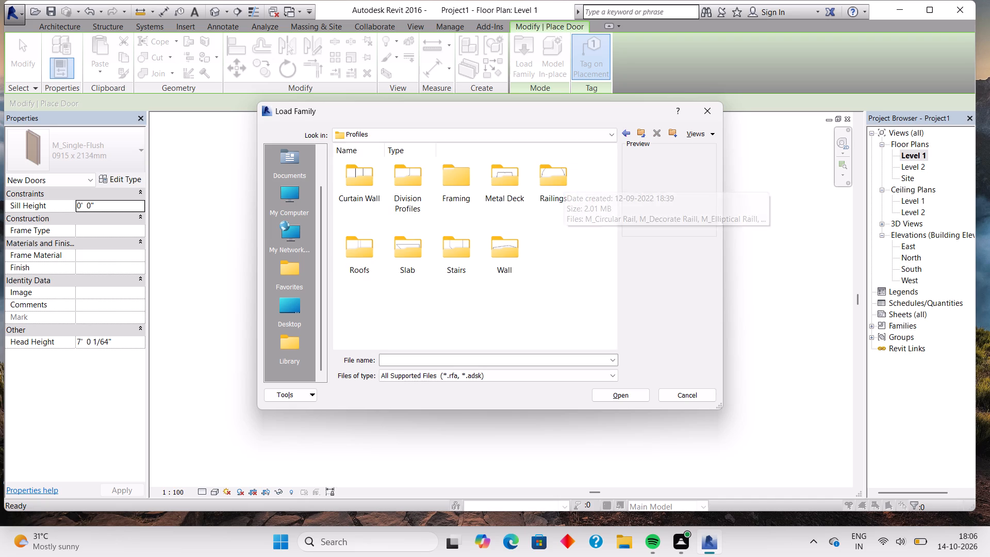
pyautogui.click(630, 132)
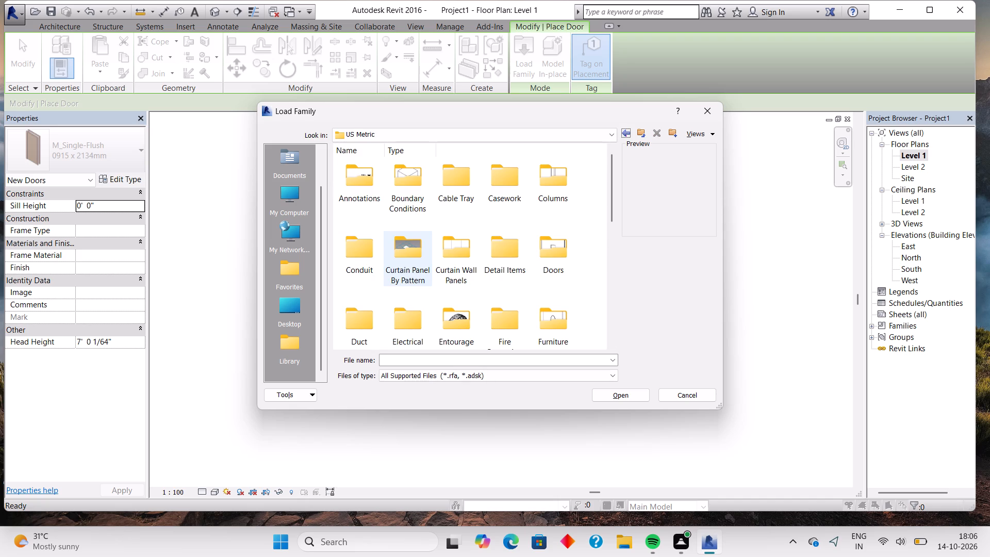
pyautogui.scroll(-1, 404, 259)
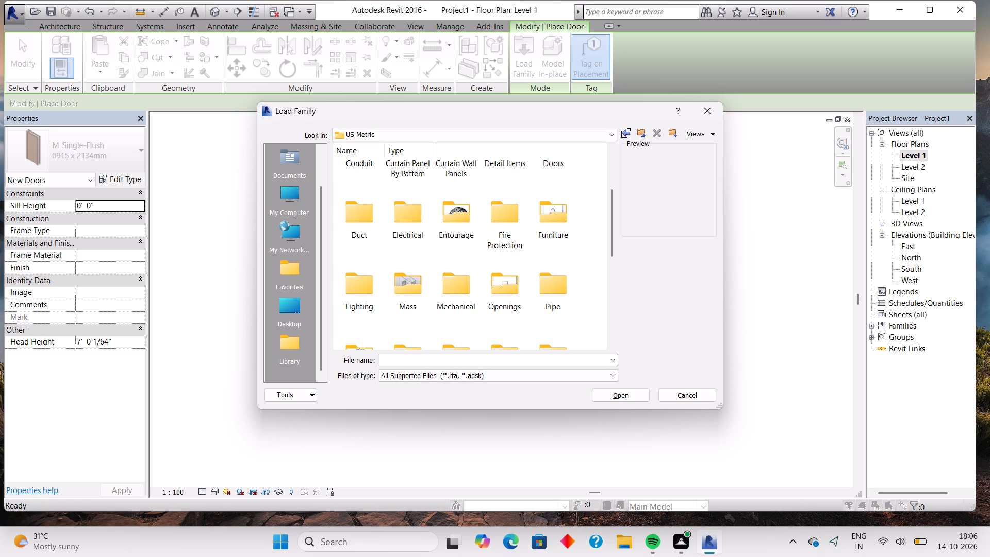
pyautogui.scroll(-1, 376, 301)
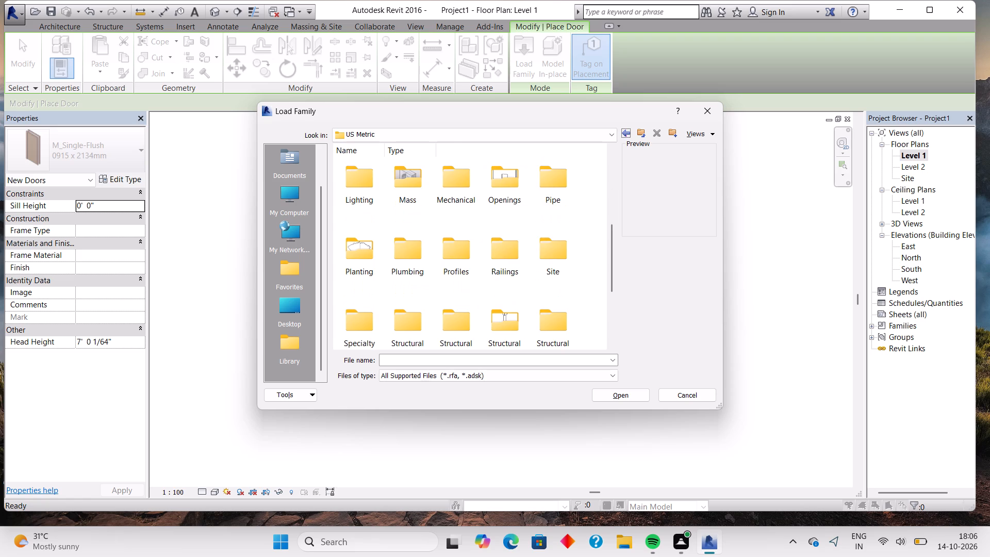
pyautogui.scroll(-2, 376, 301)
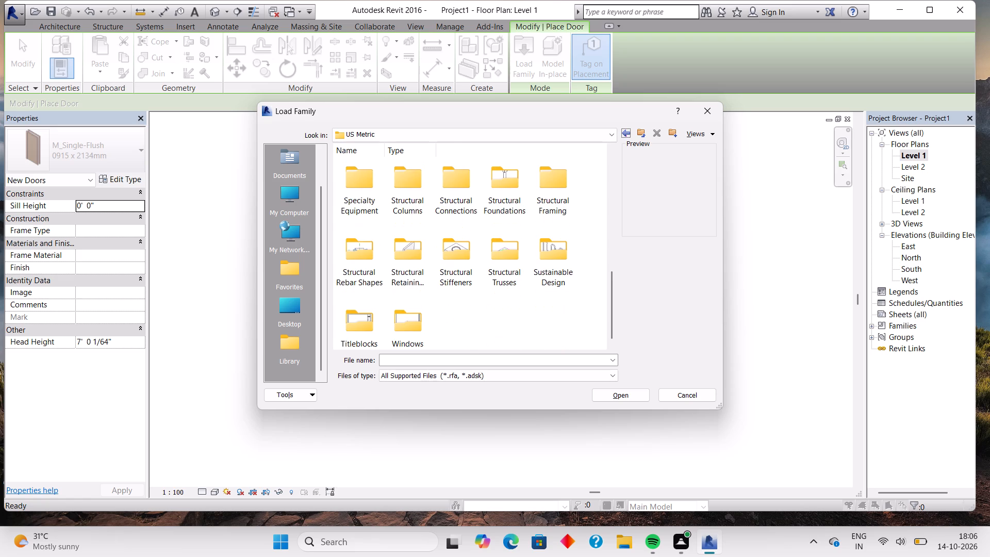
pyautogui.scroll(1, 376, 301)
pyautogui.scroll(-4, 376, 301)
pyautogui.scroll(1, 366, 254)
# Examine the appliance families in Specialty Equipment's Domestic folder and return to the US Metric library.
pyautogui.doubleClick(357, 290)
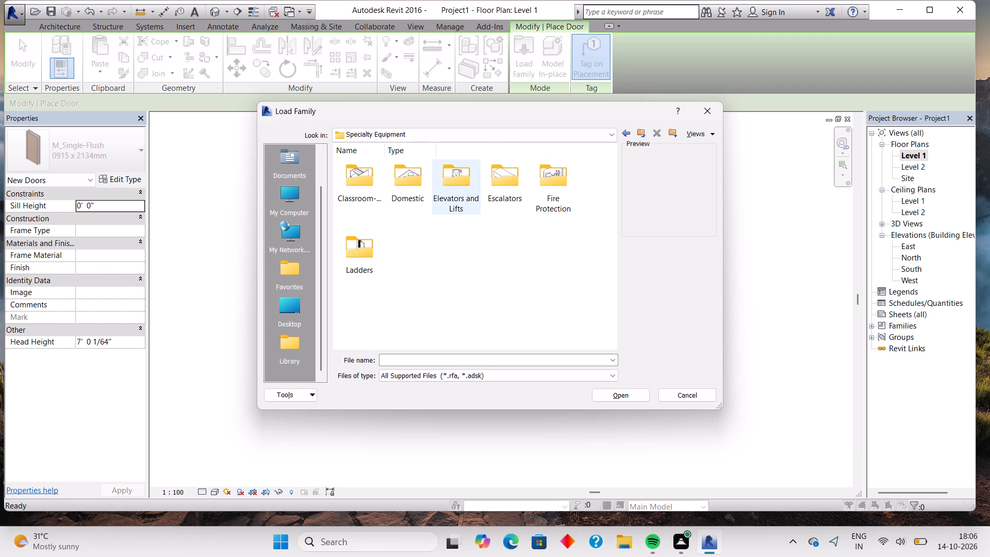
pyautogui.doubleClick(401, 187)
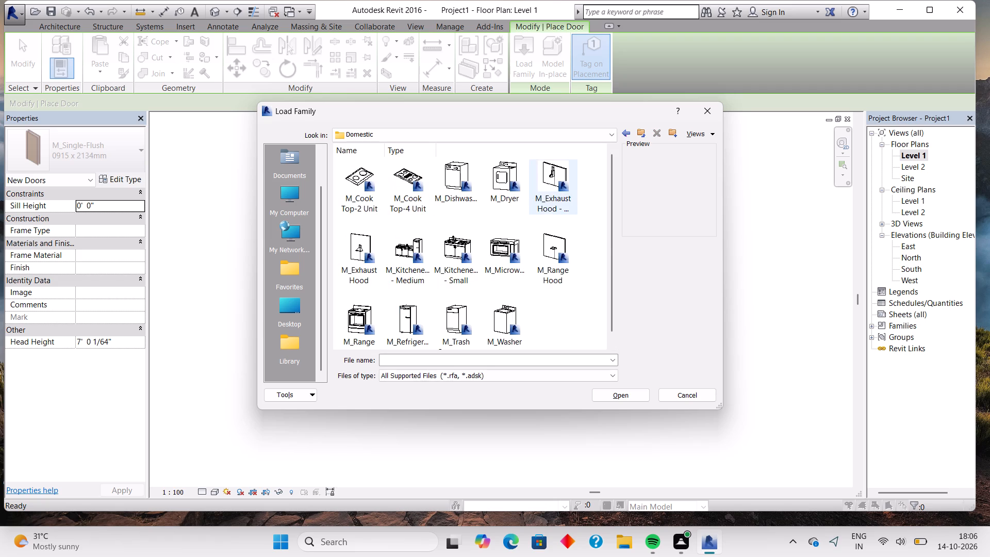
pyautogui.scroll(2, 493, 284)
pyautogui.scroll(-6, 493, 284)
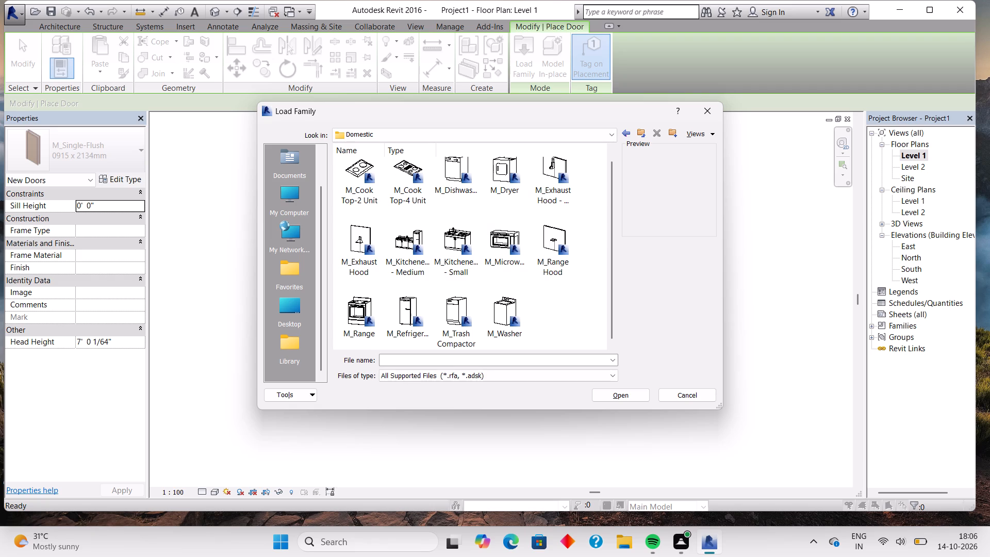
pyautogui.click(626, 133)
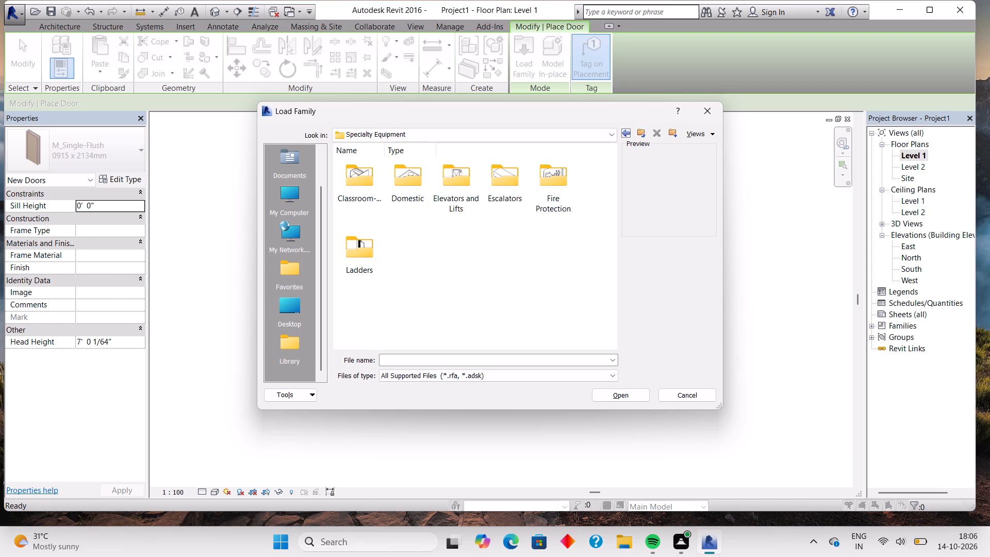
pyautogui.click(623, 135)
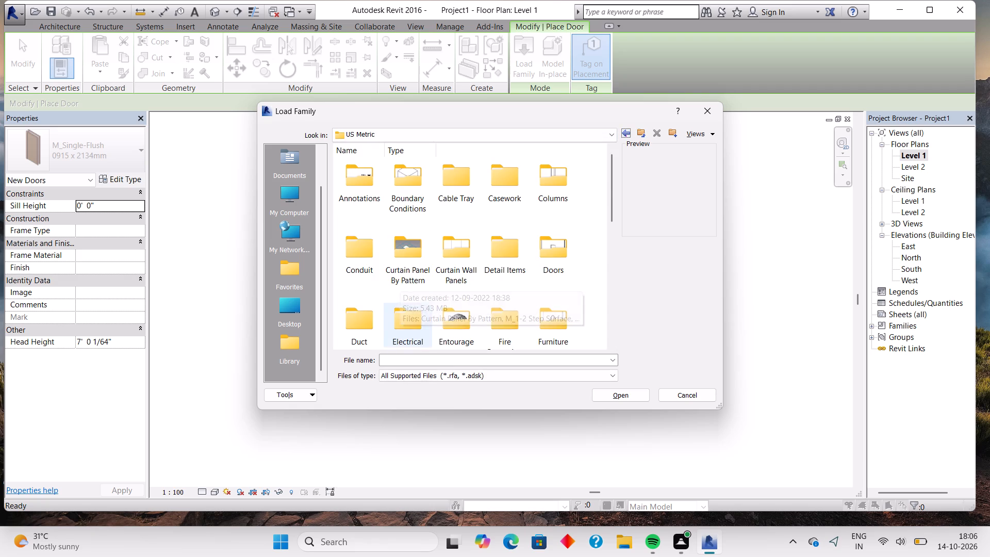
# Browse the US Metric library to the Architectural Fixtures folder, examining the Equipment and Urinals folders for a toilet family.
pyautogui.scroll(-1, 420, 313)
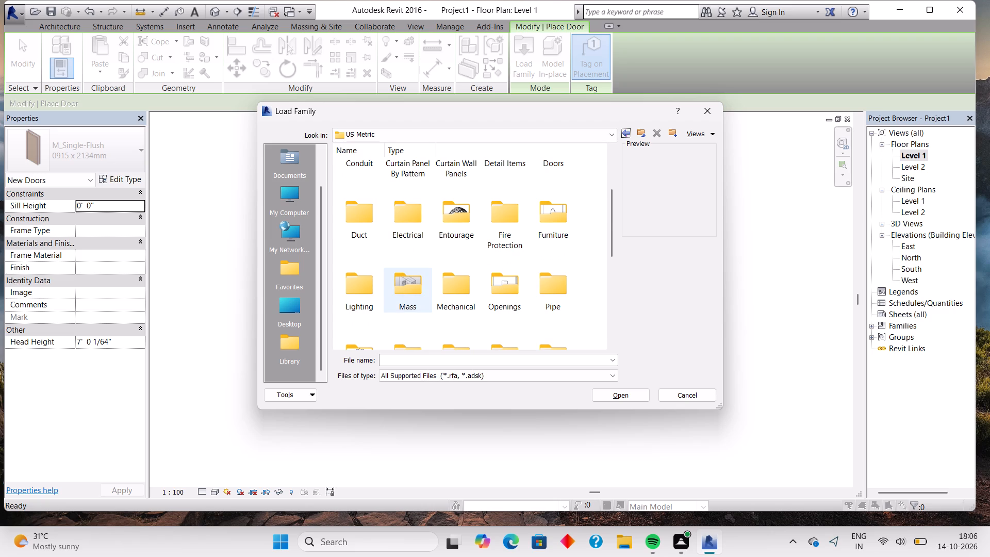
pyautogui.scroll(-1, 406, 300)
pyautogui.doubleClick(410, 249)
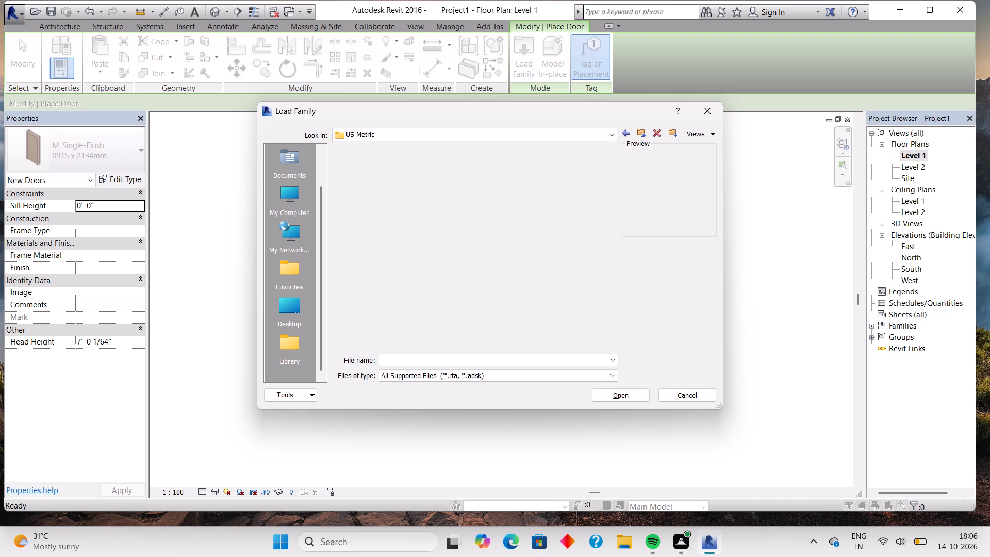
pyautogui.doubleClick(355, 181)
pyautogui.doubleClick(359, 188)
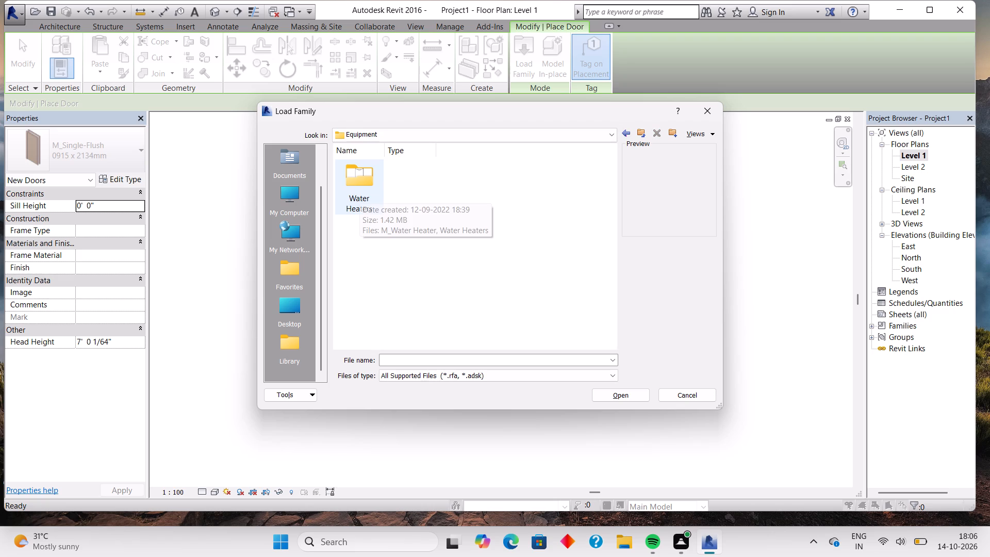
pyautogui.click(626, 129)
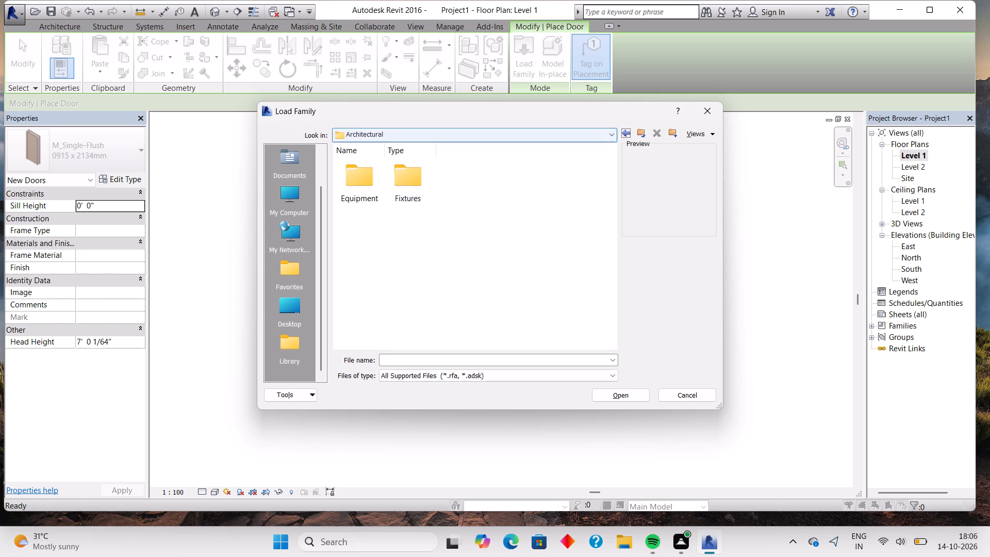
pyautogui.doubleClick(404, 194)
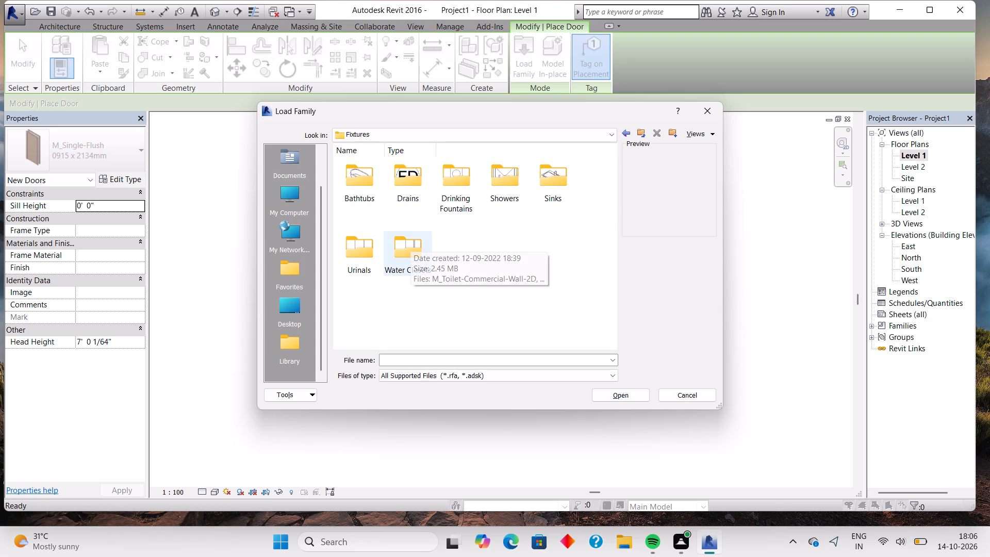
pyautogui.click(371, 251)
pyautogui.click(368, 251)
pyautogui.doubleClick(368, 251)
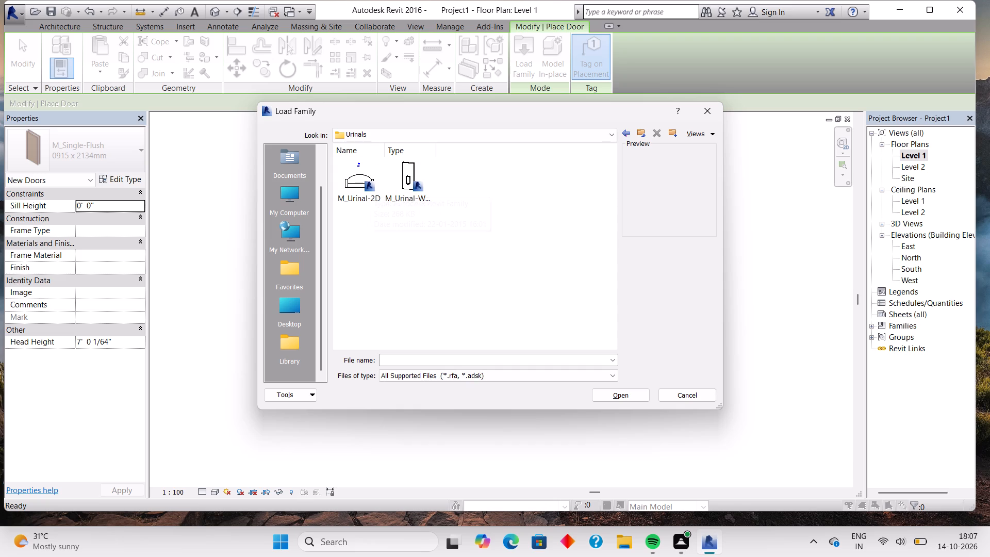
pyautogui.click(623, 134)
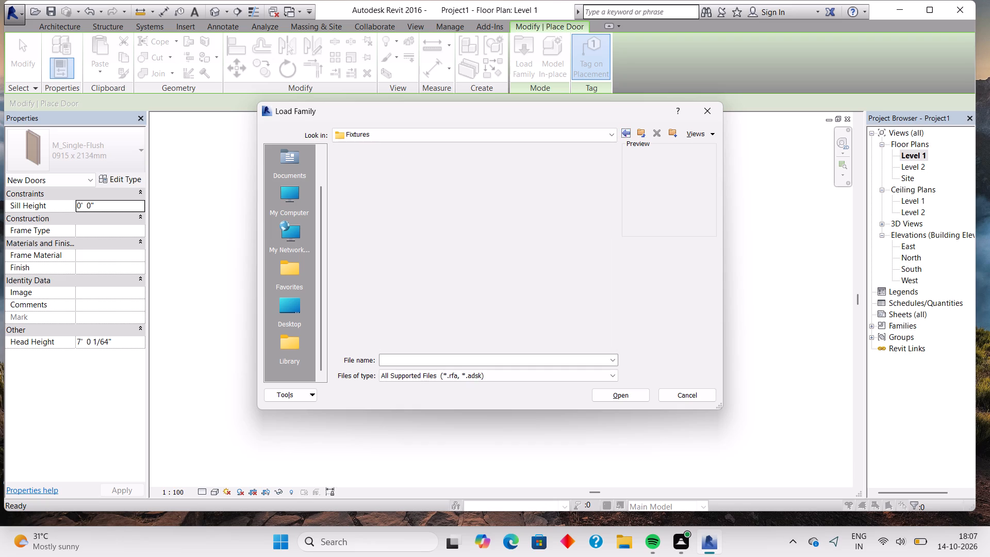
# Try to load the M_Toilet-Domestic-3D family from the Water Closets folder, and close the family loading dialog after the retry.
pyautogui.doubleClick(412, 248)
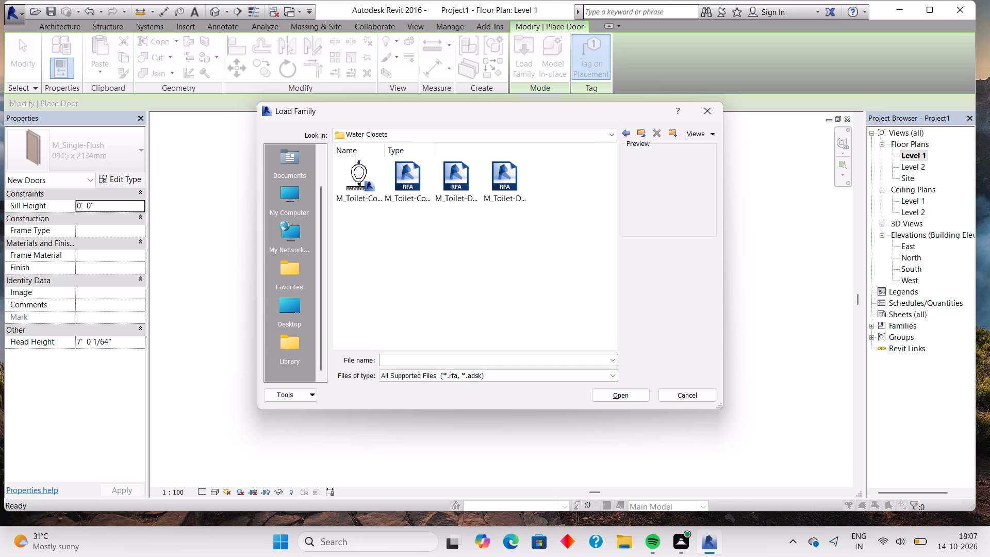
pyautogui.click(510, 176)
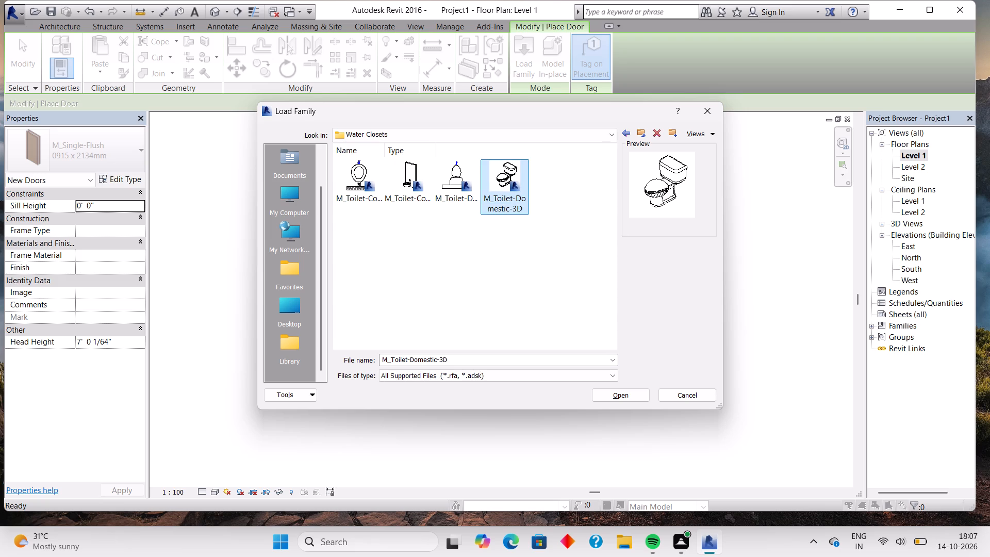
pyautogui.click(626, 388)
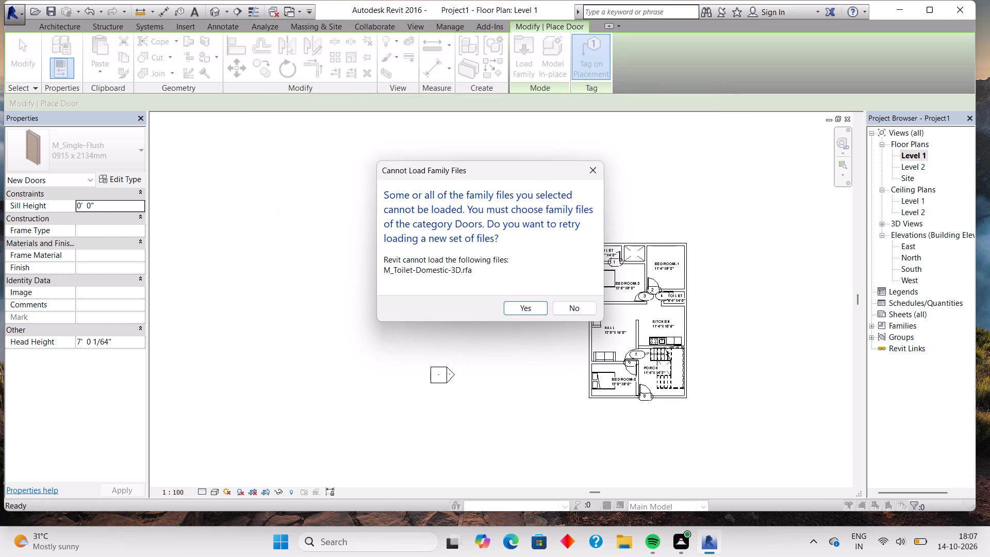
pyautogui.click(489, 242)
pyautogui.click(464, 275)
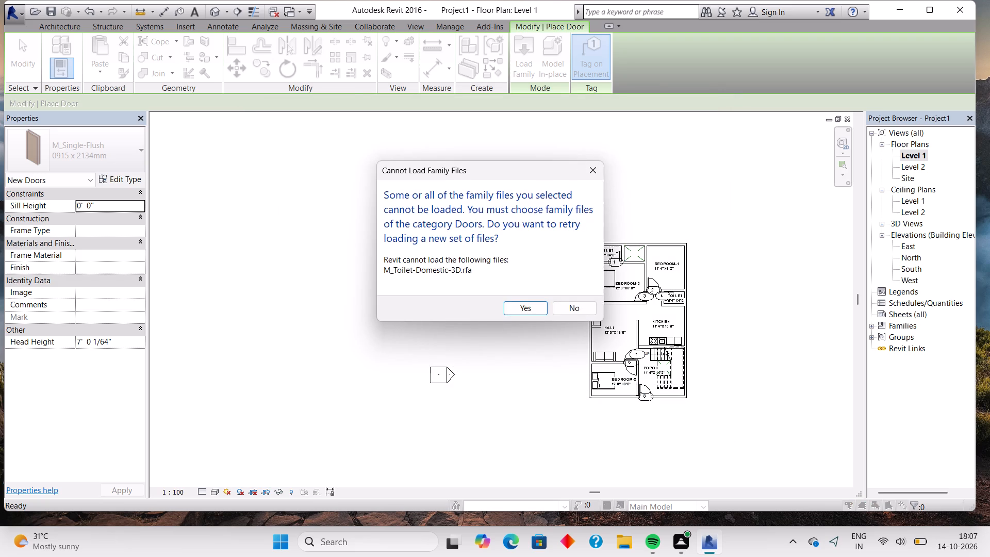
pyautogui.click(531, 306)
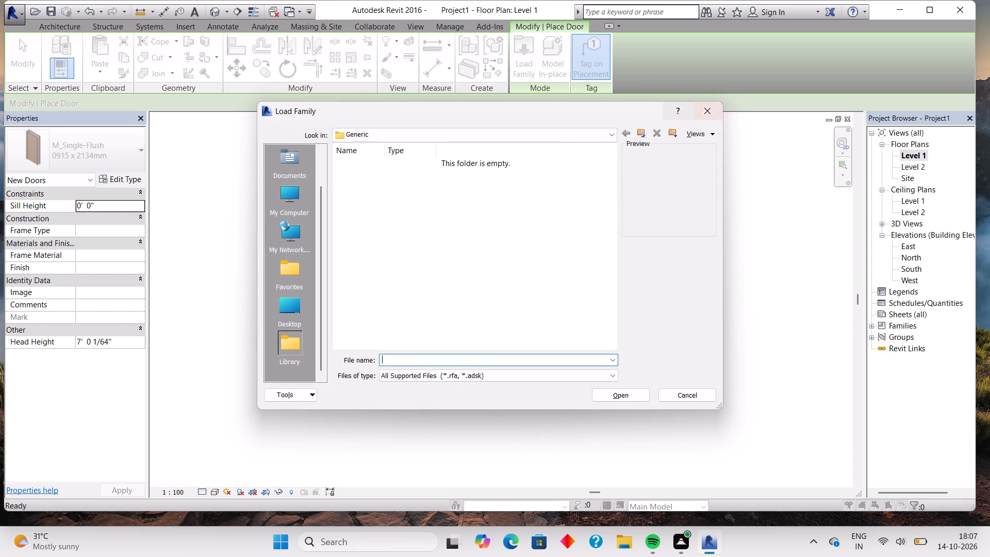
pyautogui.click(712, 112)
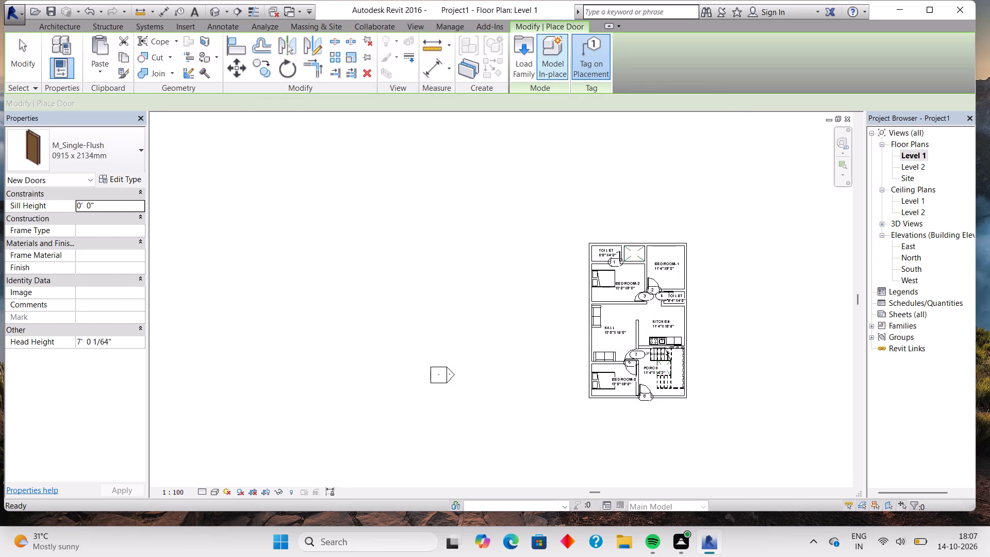
# Save the project in the Documents folder as PLAN4.
pyautogui.scroll(5, 712, 335)
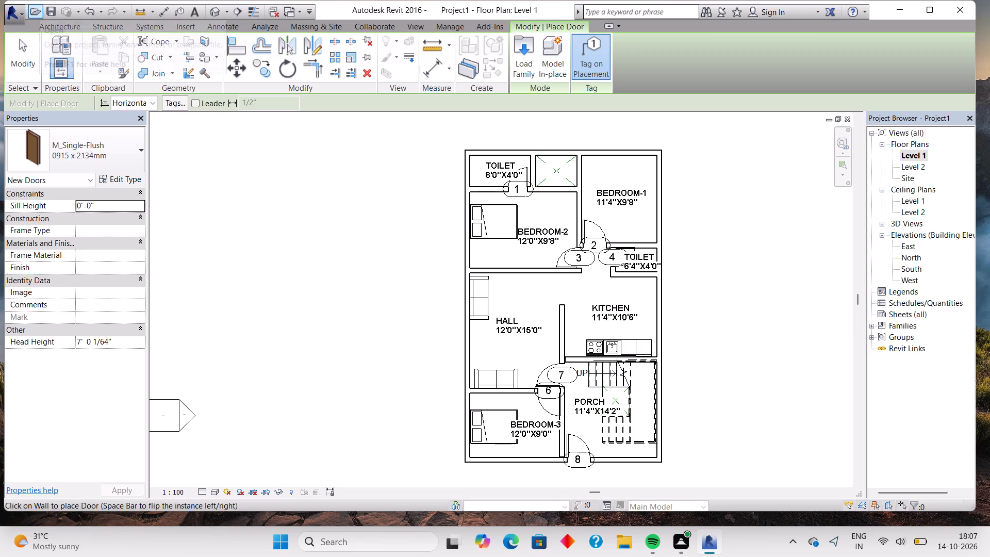
pyautogui.click(11, 15)
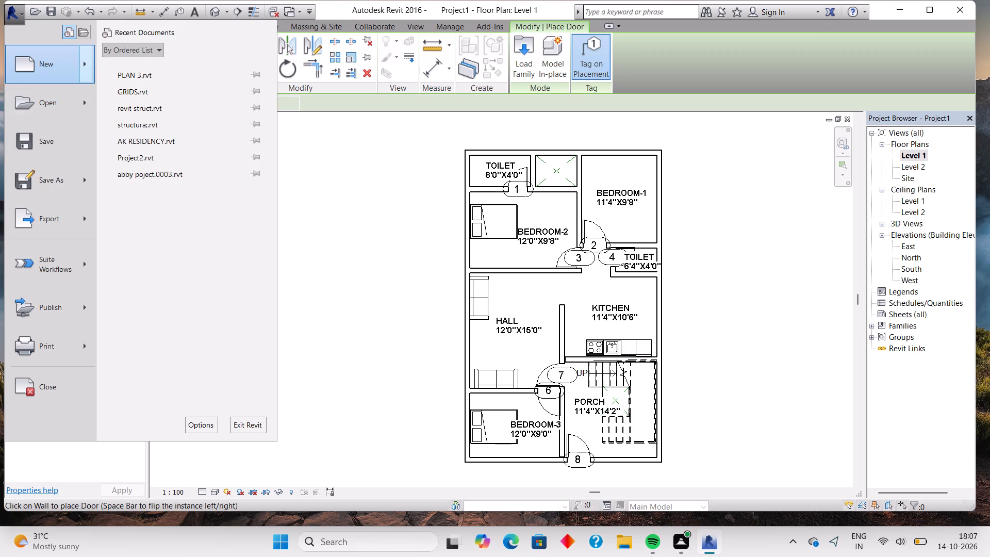
pyautogui.click(369, 254)
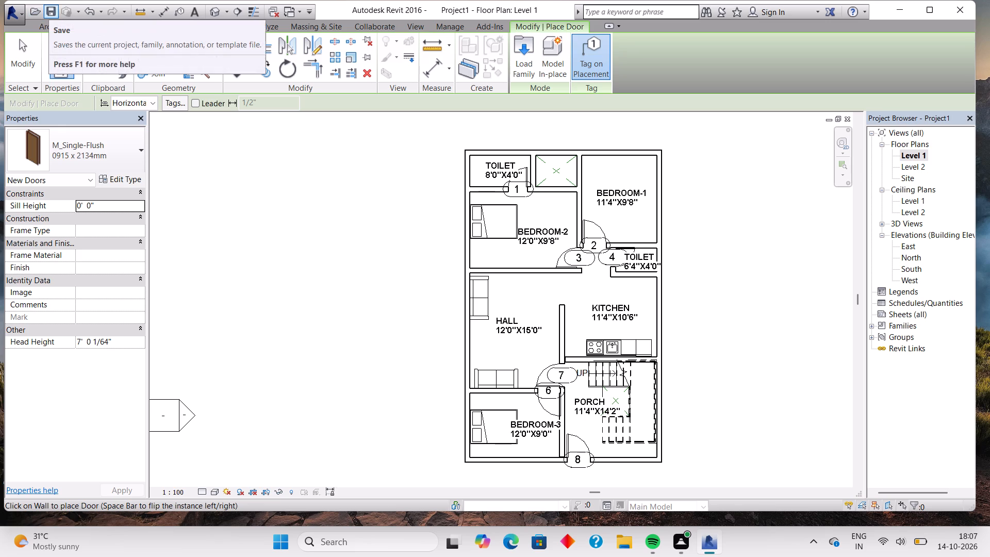
pyautogui.click(48, 9)
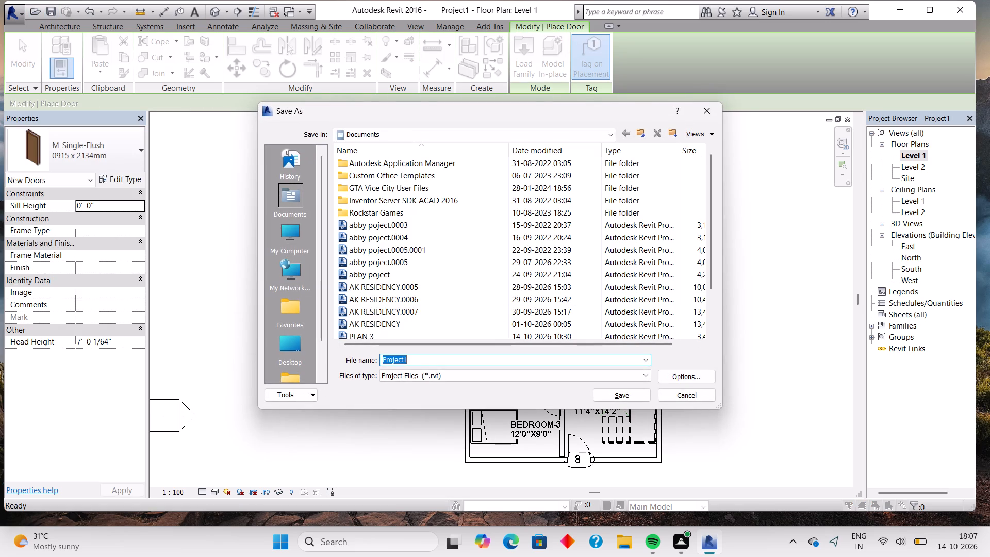
pyautogui.press('BackSpace')
pyautogui.write('PLAN4')
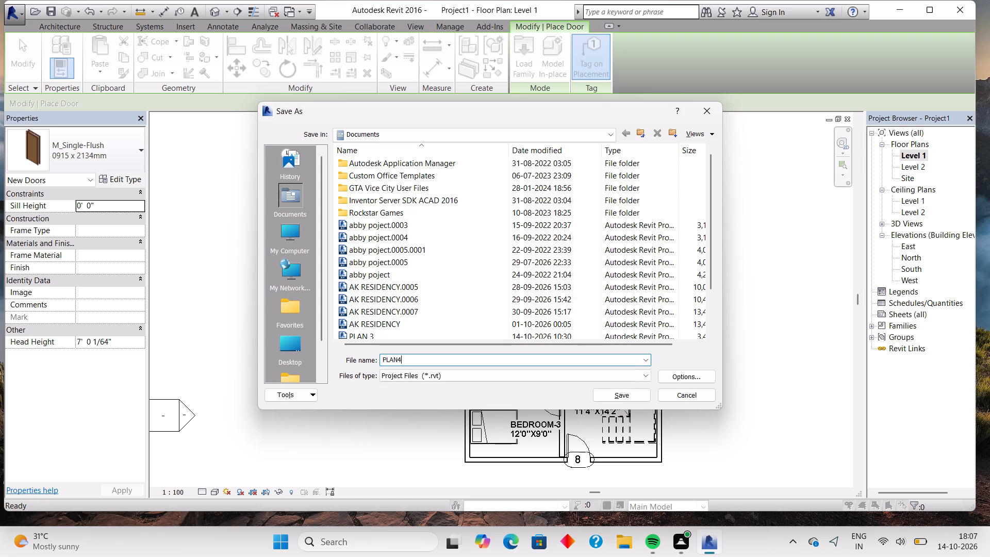
pyautogui.scroll(-5, 472, 293)
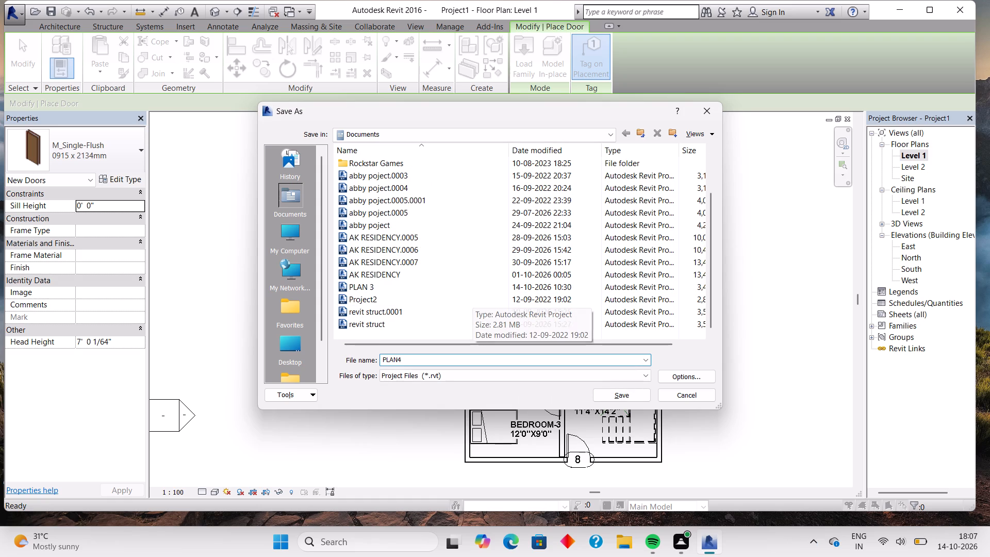
pyautogui.click(607, 398)
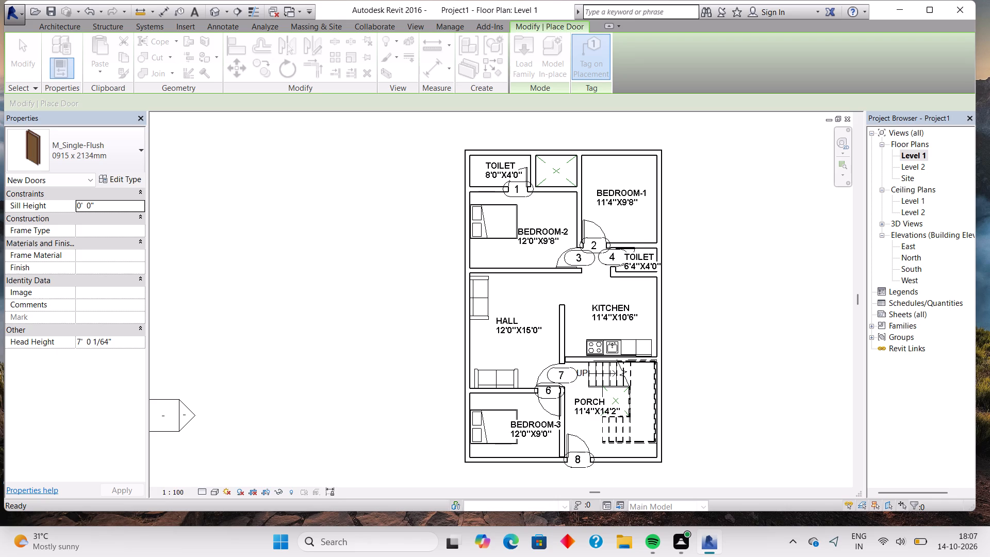